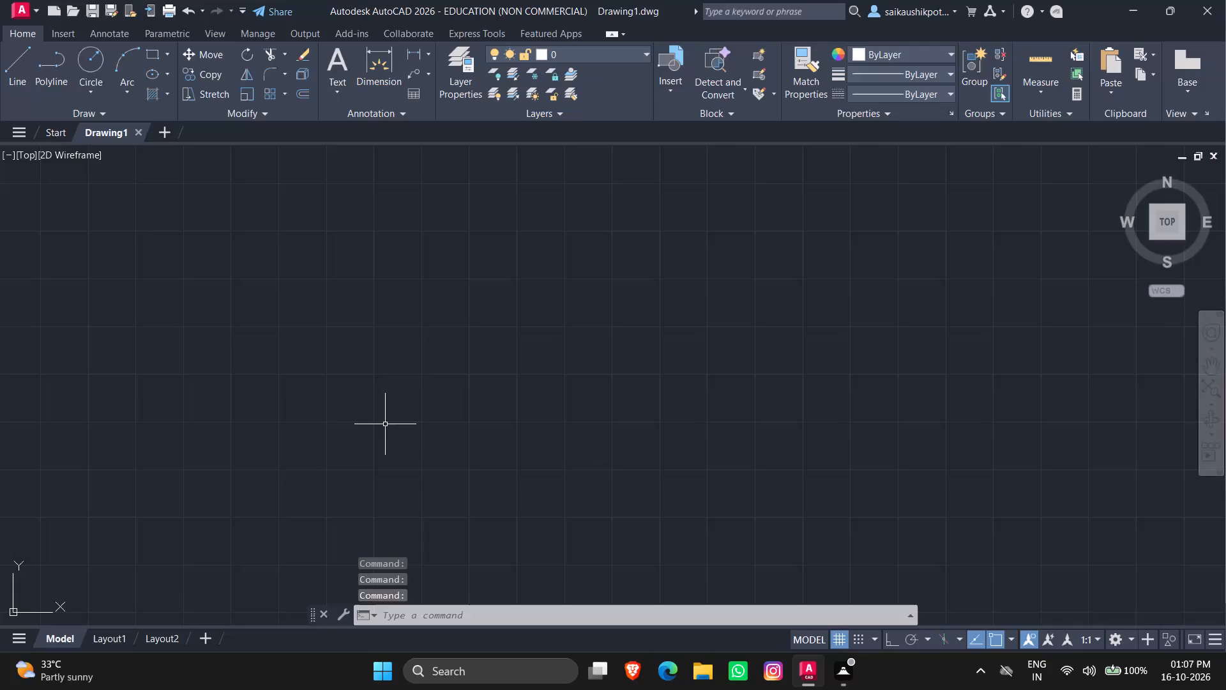
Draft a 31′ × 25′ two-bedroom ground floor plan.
Configure the drawing units to Engineering length type with Inches as the insertion scale.
key(Escape)
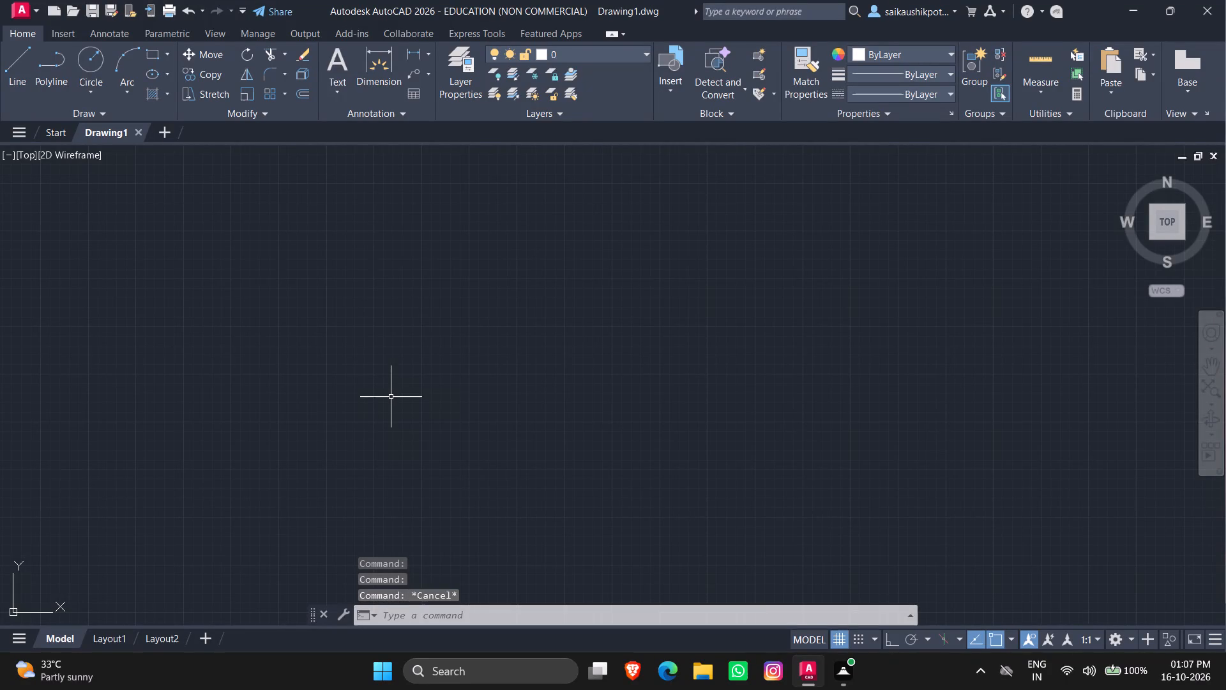
key(Escape)
key(Escape)
text(un)
key(Return)
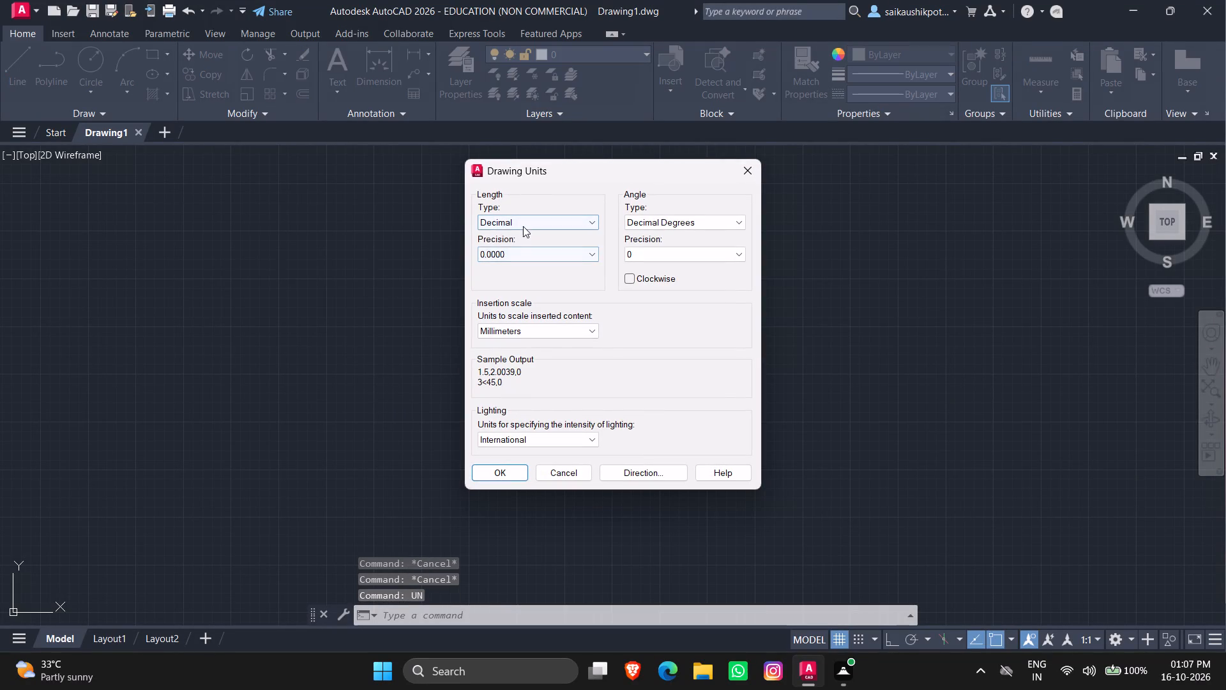
click(523, 226)
click(526, 256)
click(517, 330)
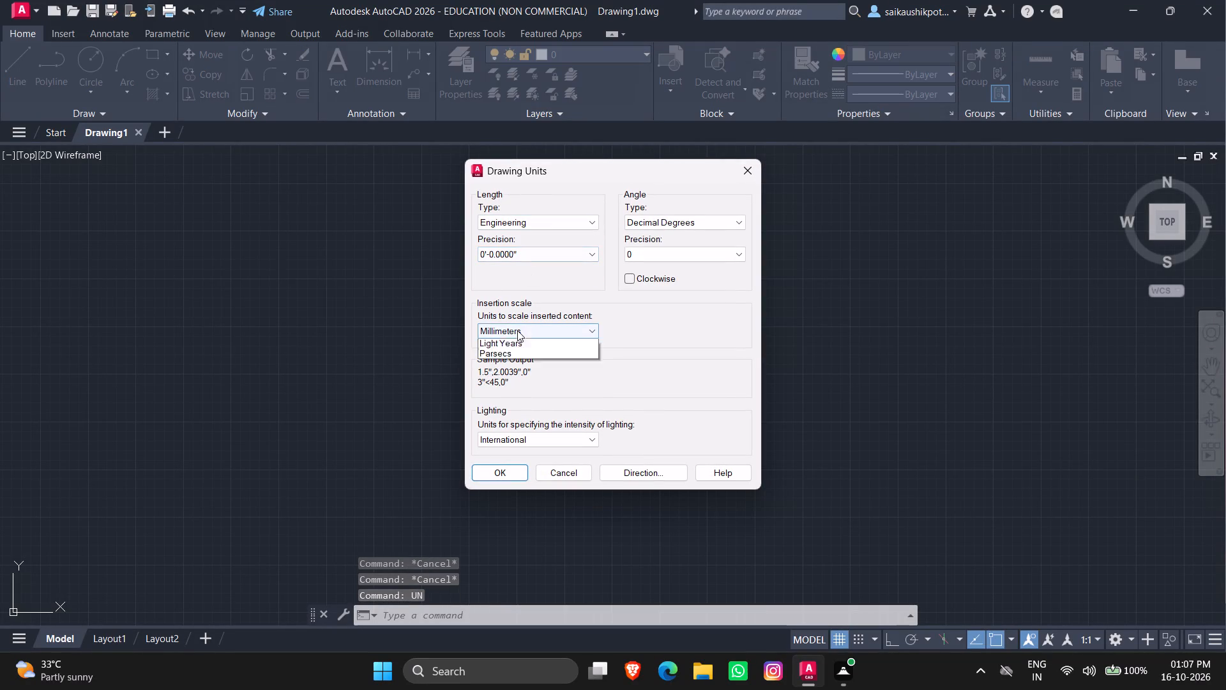
click(512, 356)
click(494, 479)
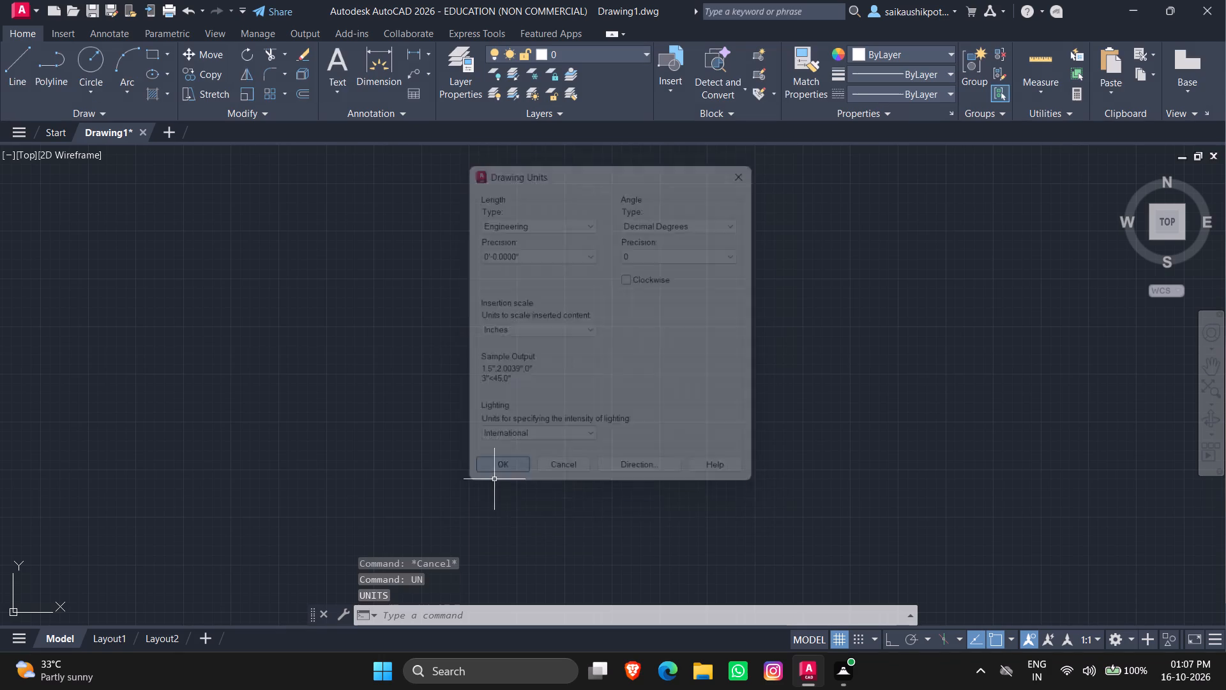
key(Escape)
key(Escape)
Set the model space limits from 0,0 to 100,100.
text(lim)
key(Return)
text(0,0)
key(Return)
text(100,100)
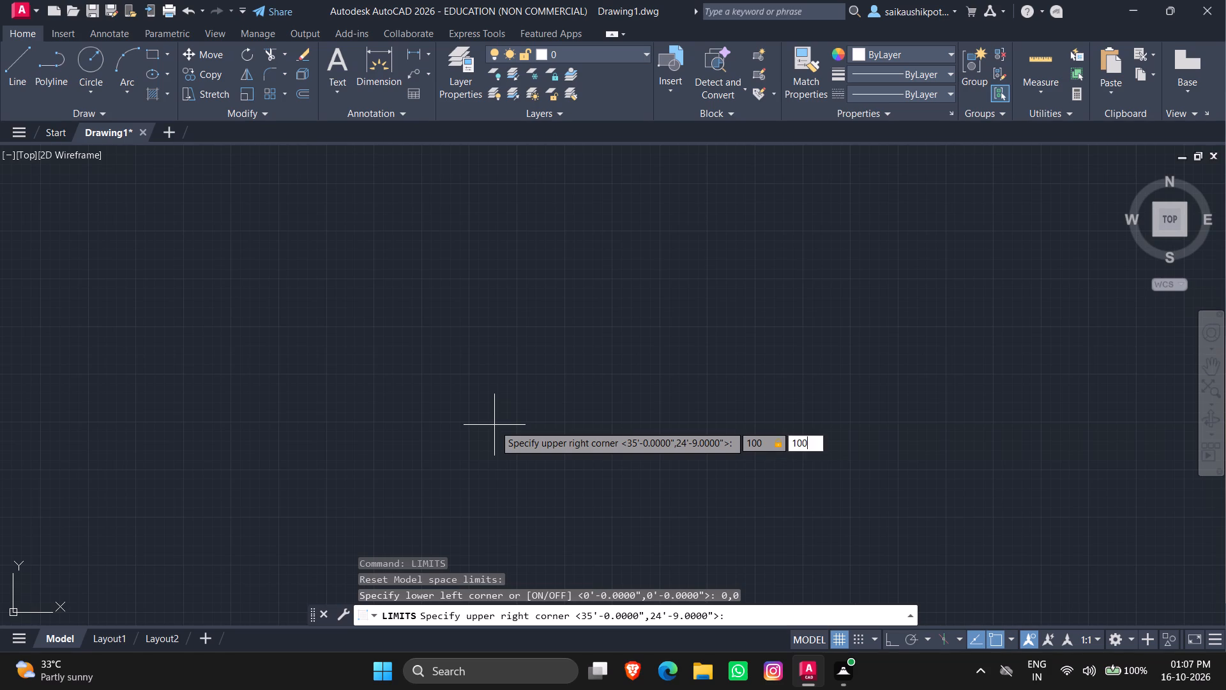
key(Return)
key(Escape)
key(Escape)
key(Escape)
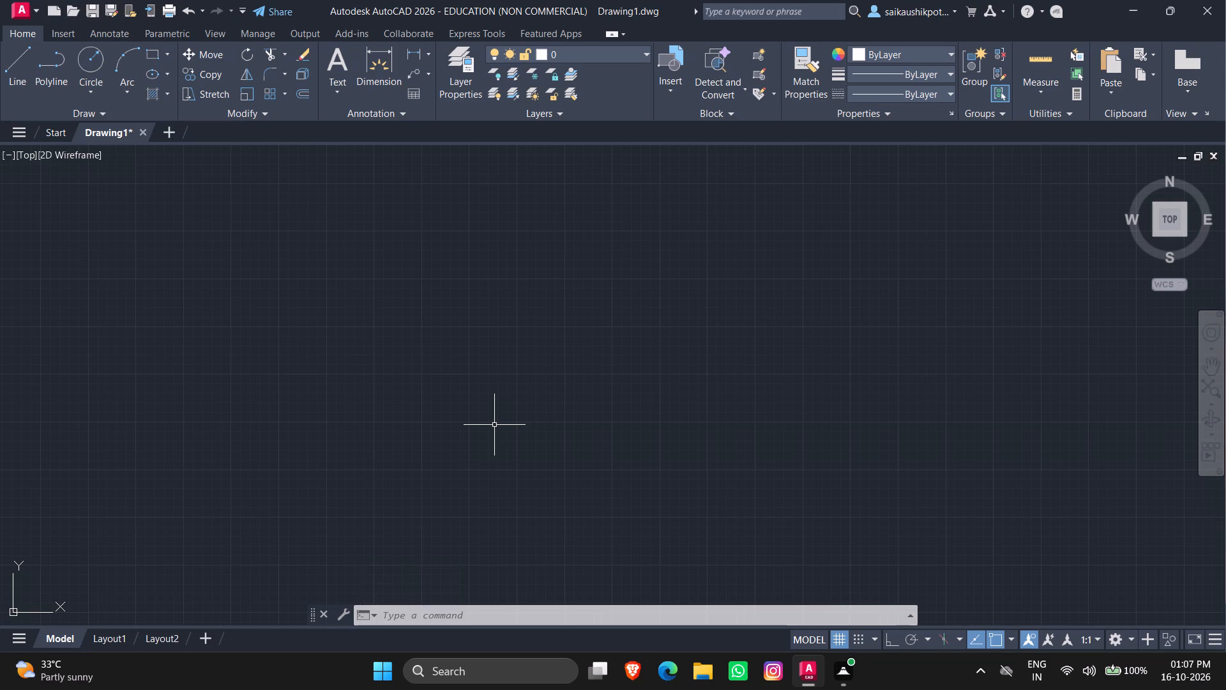
Modify the ISO-25 dimension style to use the Engineering unit format for its primary linear dimensions.
text(dimsty)
key(Return)
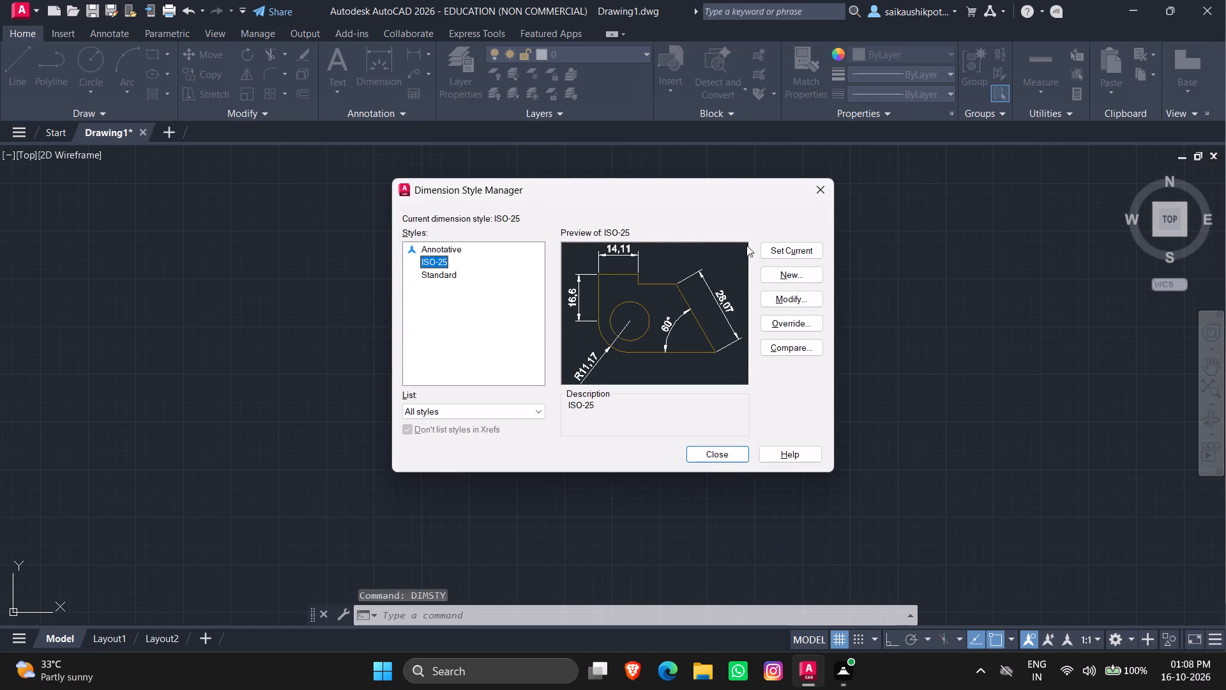
click(766, 297)
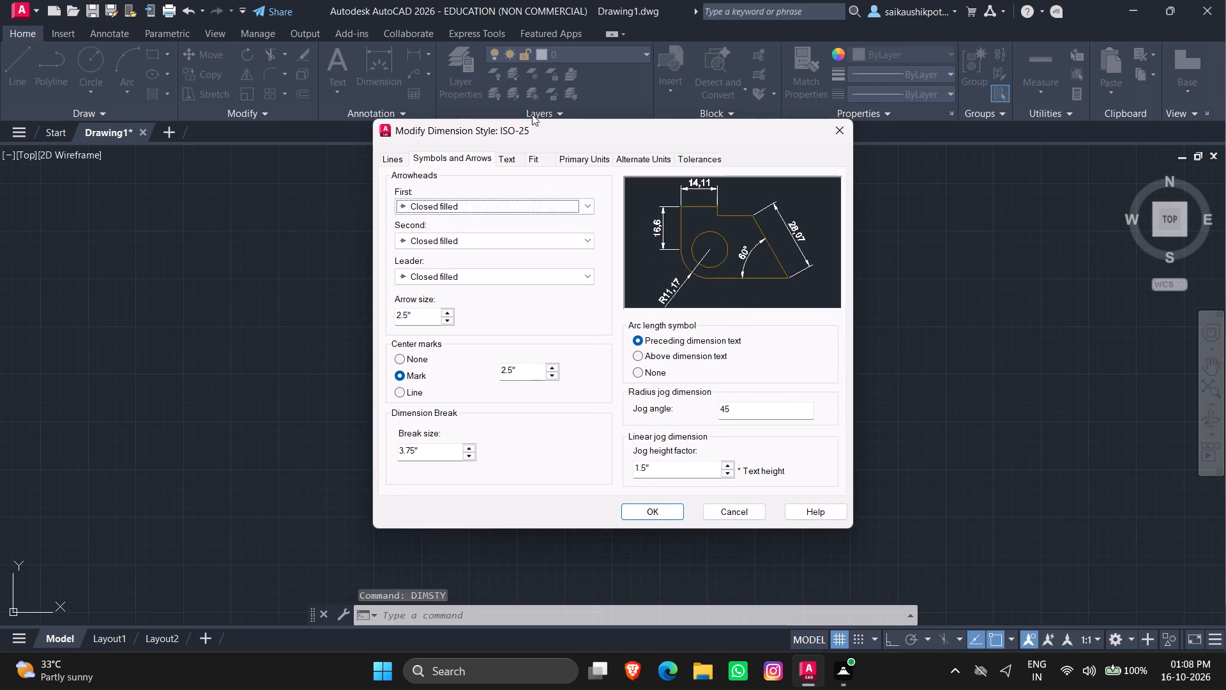
click(575, 156)
click(596, 197)
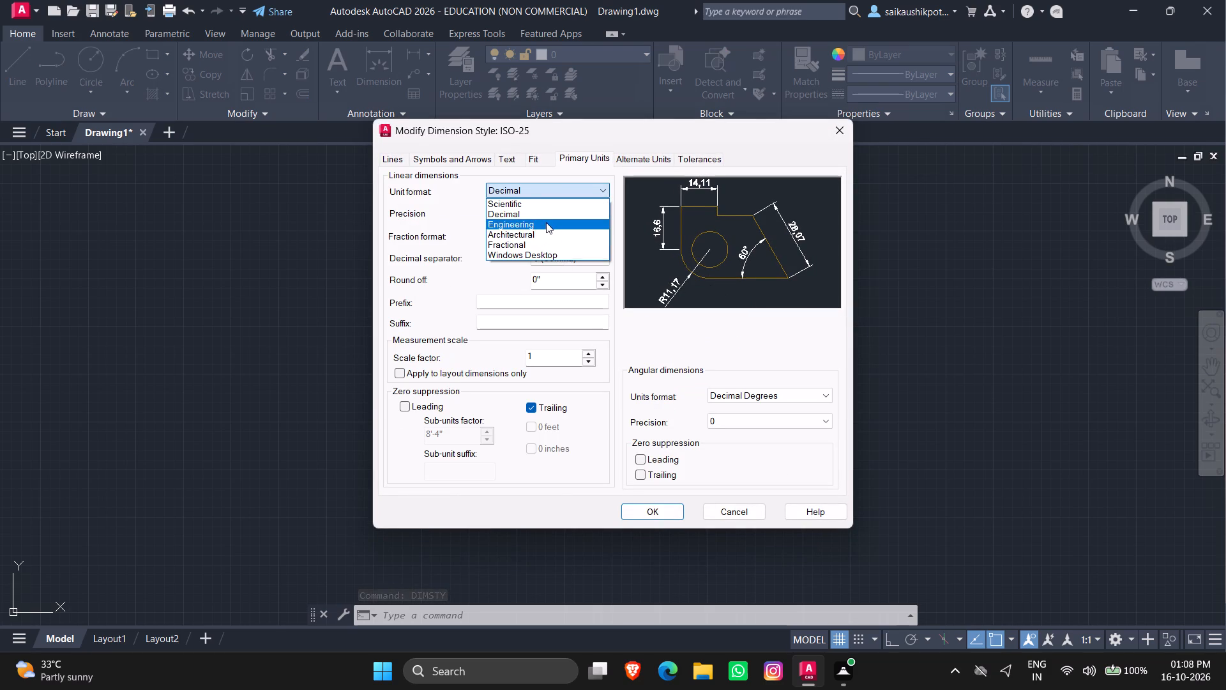
click(546, 222)
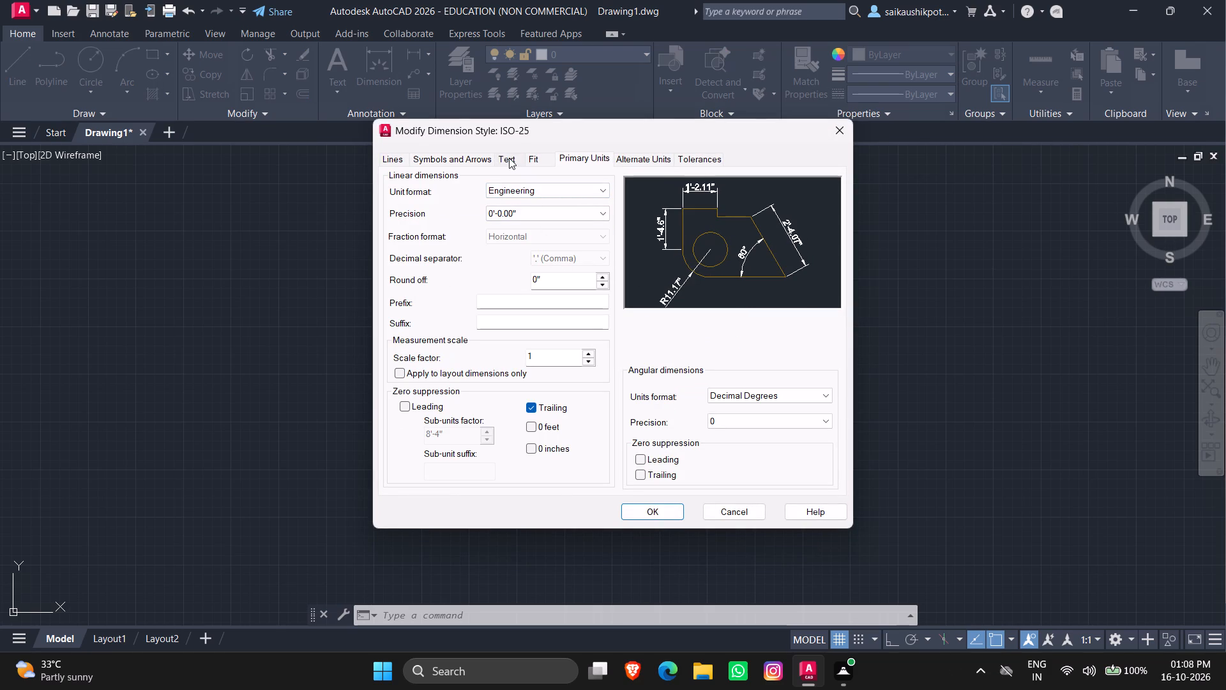
Set both the text height and the arrow size of the ISO-25 dimension style to 1'.
click(509, 158)
drag(574, 268, 498, 268)
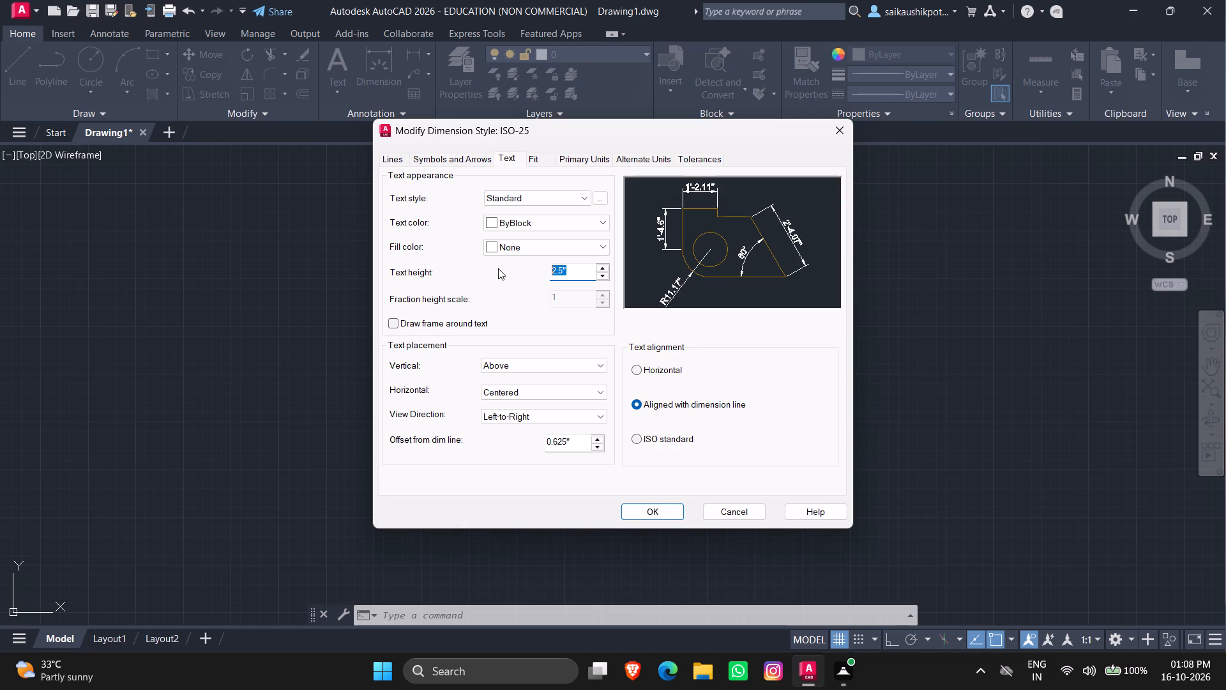
key(BackSpace)
text(1')
key(Return)
click(433, 162)
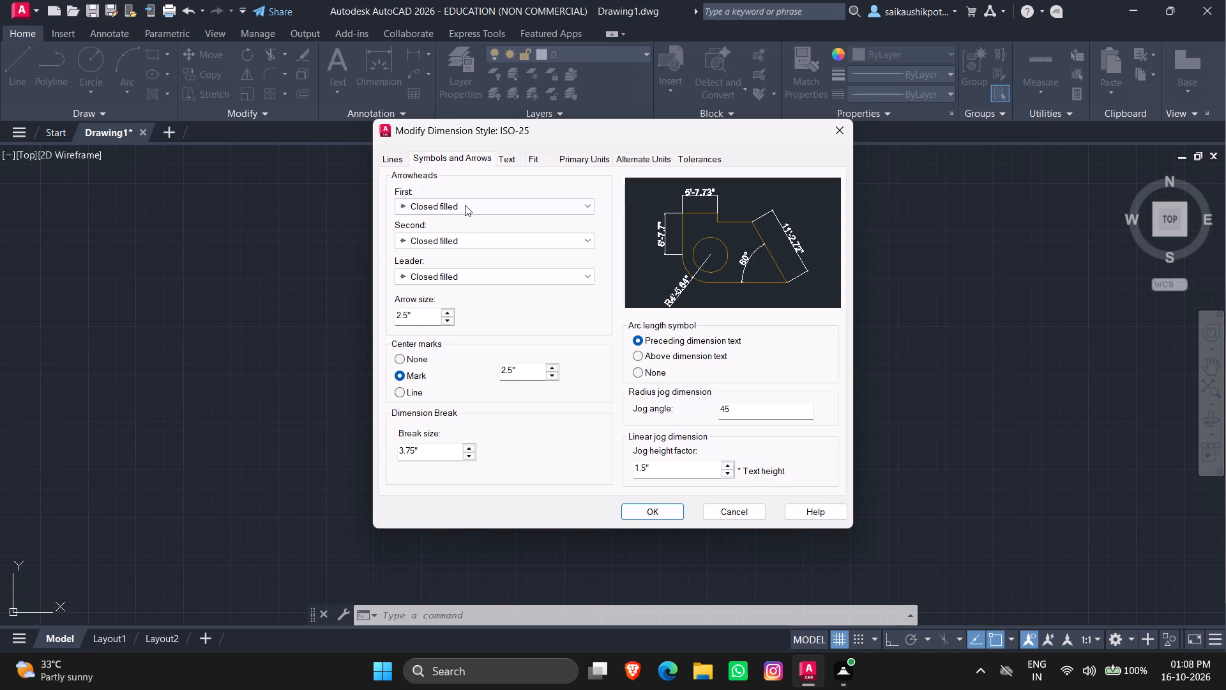
drag(411, 318, 361, 317)
text(1')
key(Return)
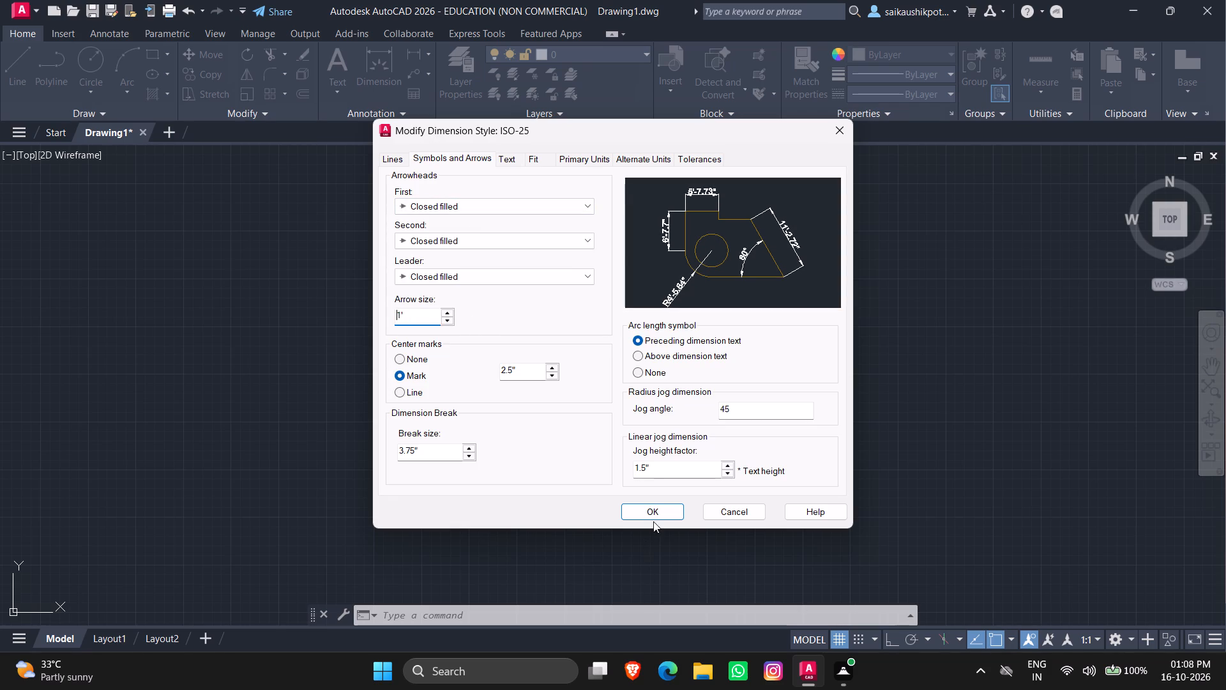
click(653, 515)
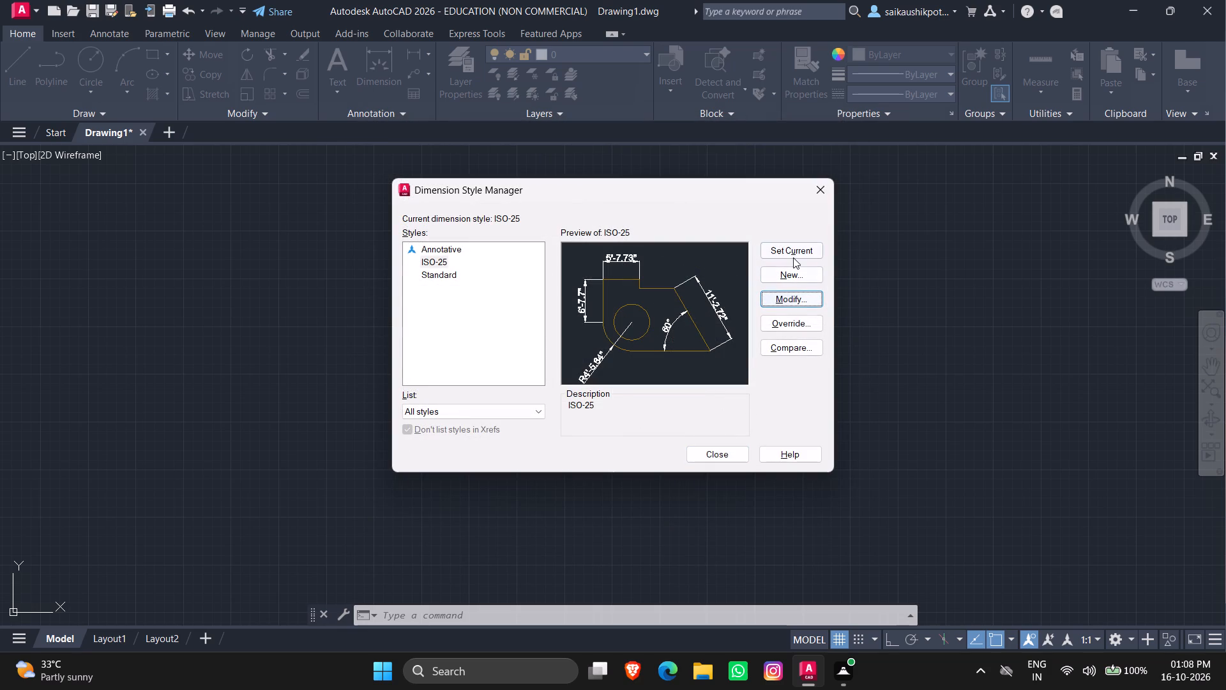
Make ISO-25 the current dimension style and close the Dimension Style Manager.
click(791, 255)
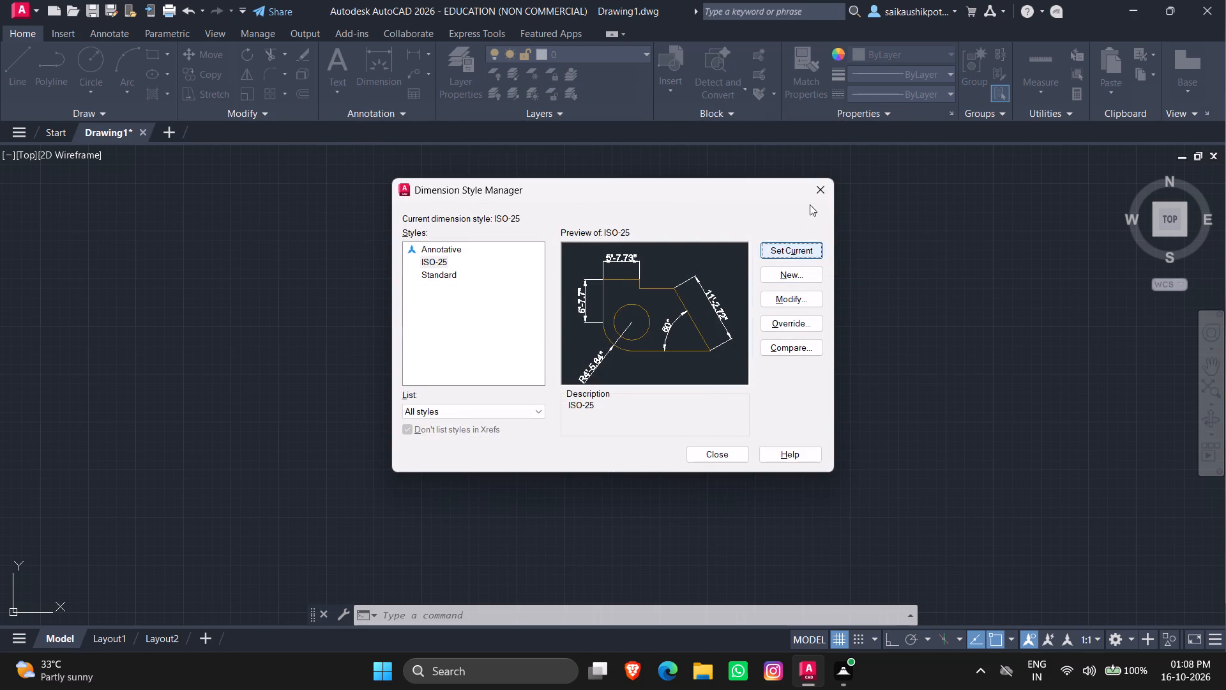
click(825, 185)
key(Escape)
key(Escape)
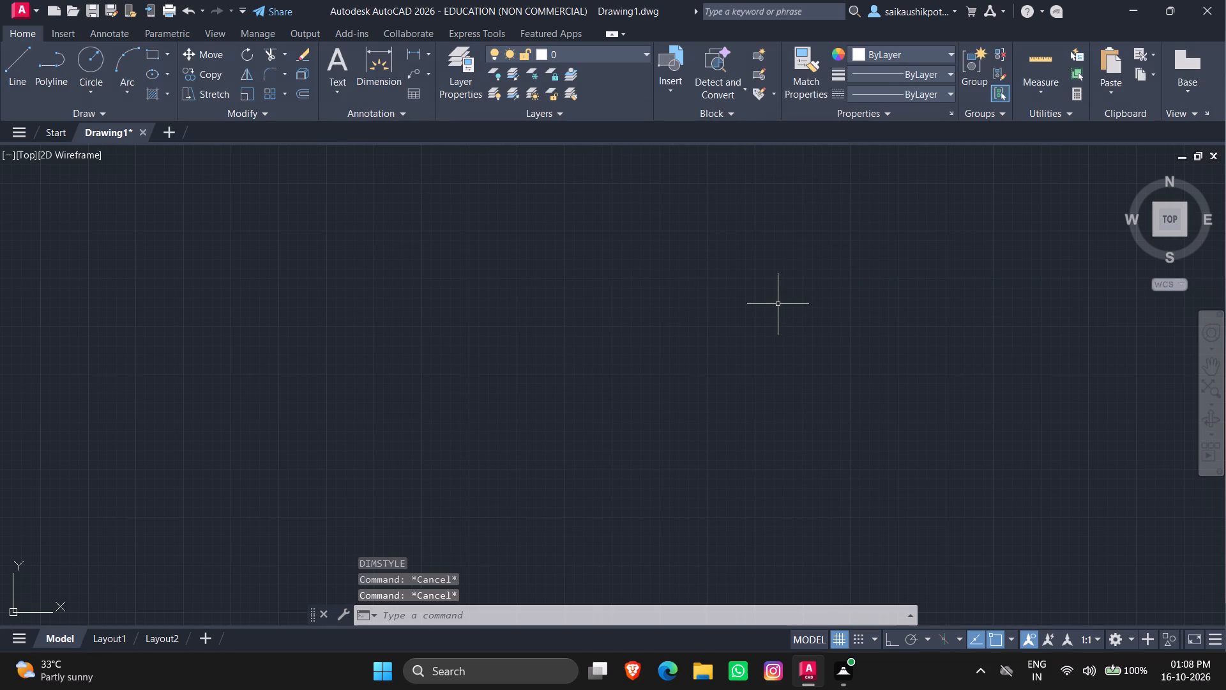
key(Escape)
key(Escape)
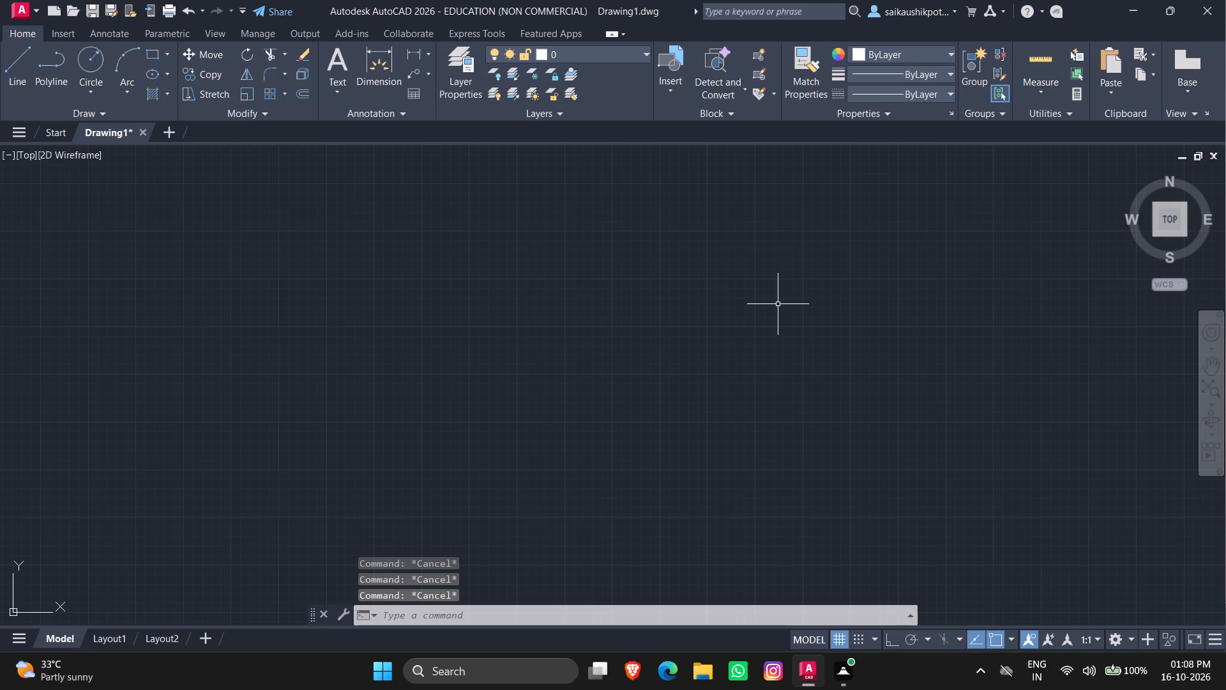
key(Escape)
key(Escape)
Draw a 10' horizontal line with Ortho turned on, as the top side of a room.
key(l)
key(Return)
key(F8)
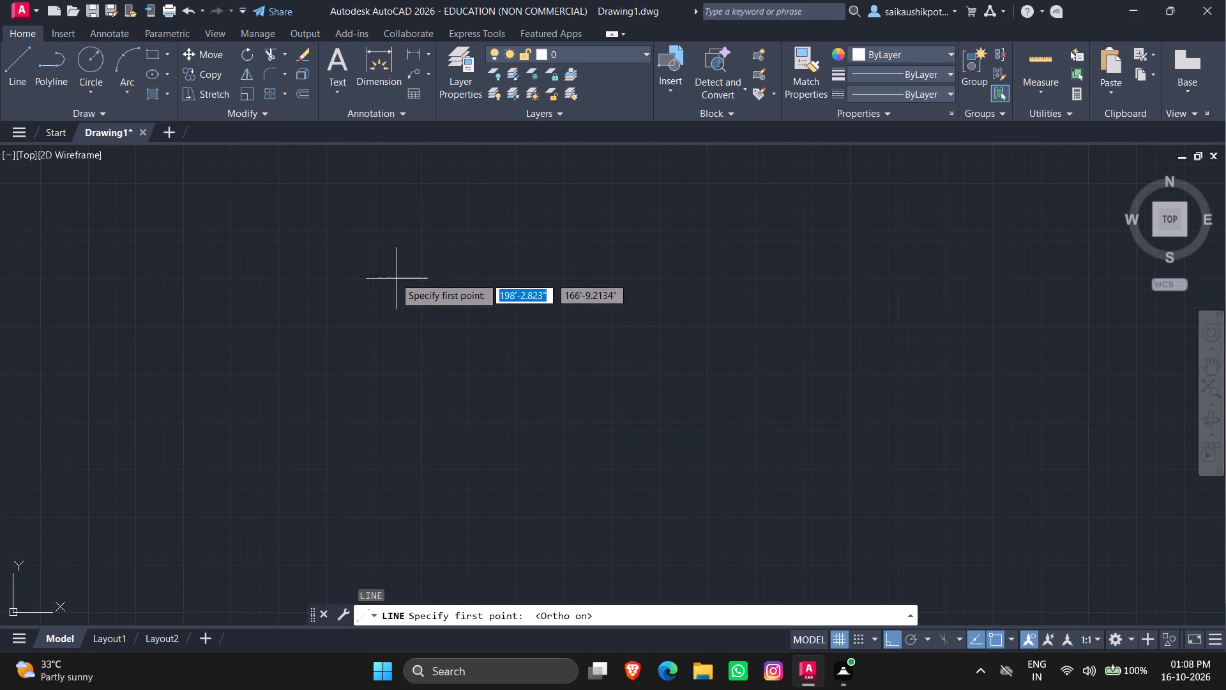
click(372, 229)
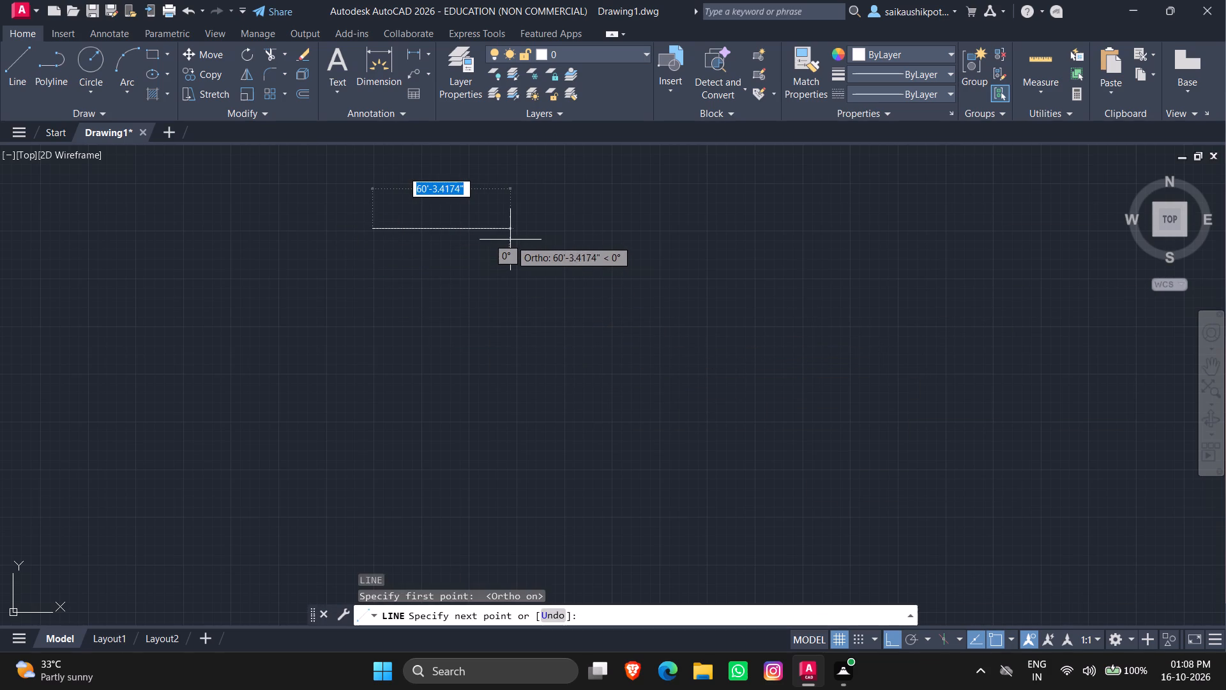
text(10')
key(Return)
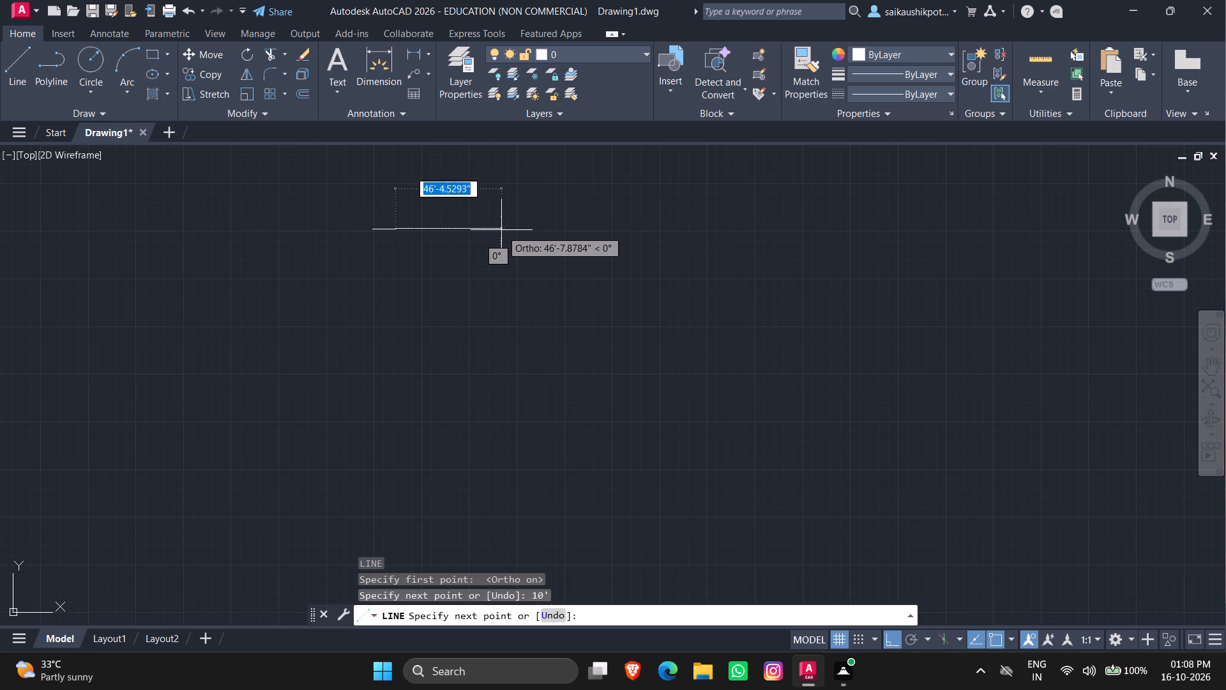
key(Escape)
scroll(365, 210, up, 2)
scroll(559, 329, up, 1)
scroll(437, 312, down, 3)
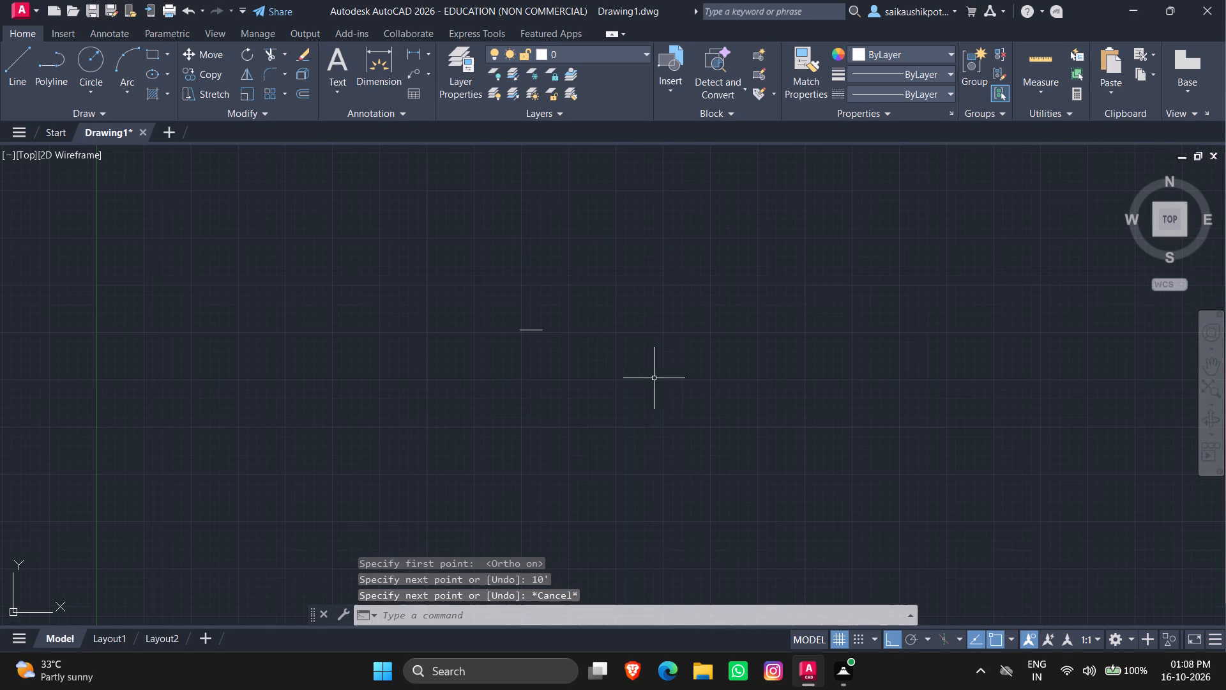
scroll(505, 321, up, 4)
scroll(577, 378, down, 2)
scroll(655, 403, up, 3)
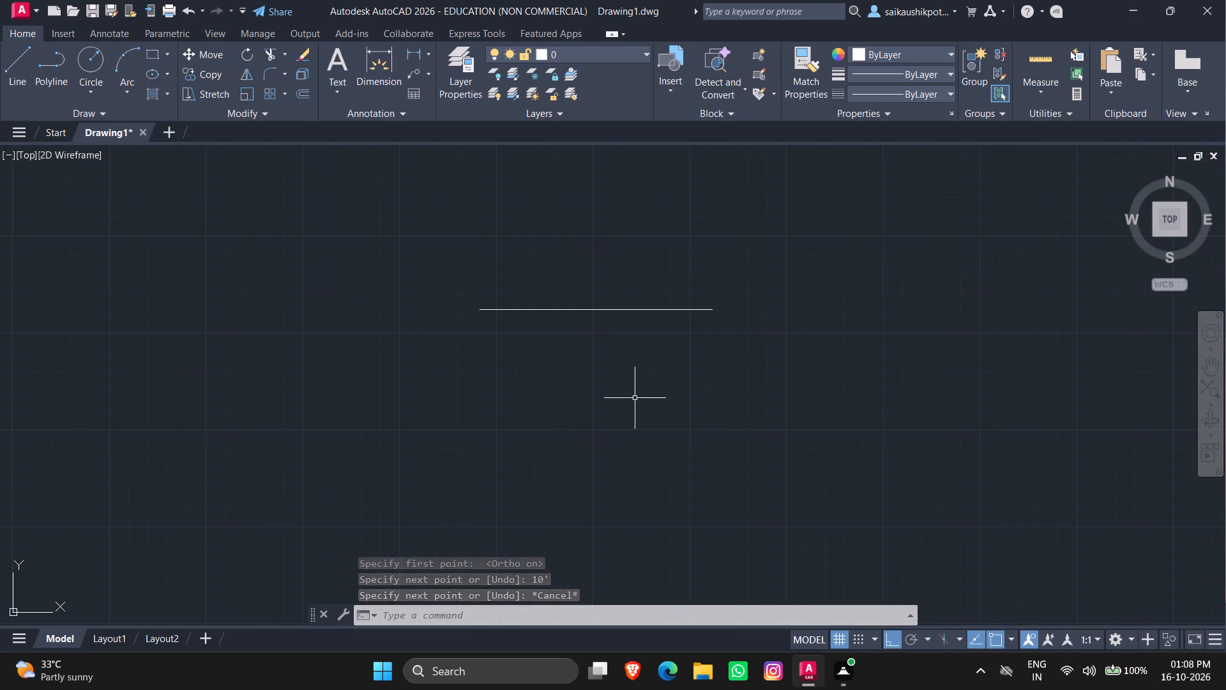
key(Escape)
key(Escape)
Draw 10' down from the line's left end, 10' to the right, and back up to its right end, closing the square.
key(l)
key(Return)
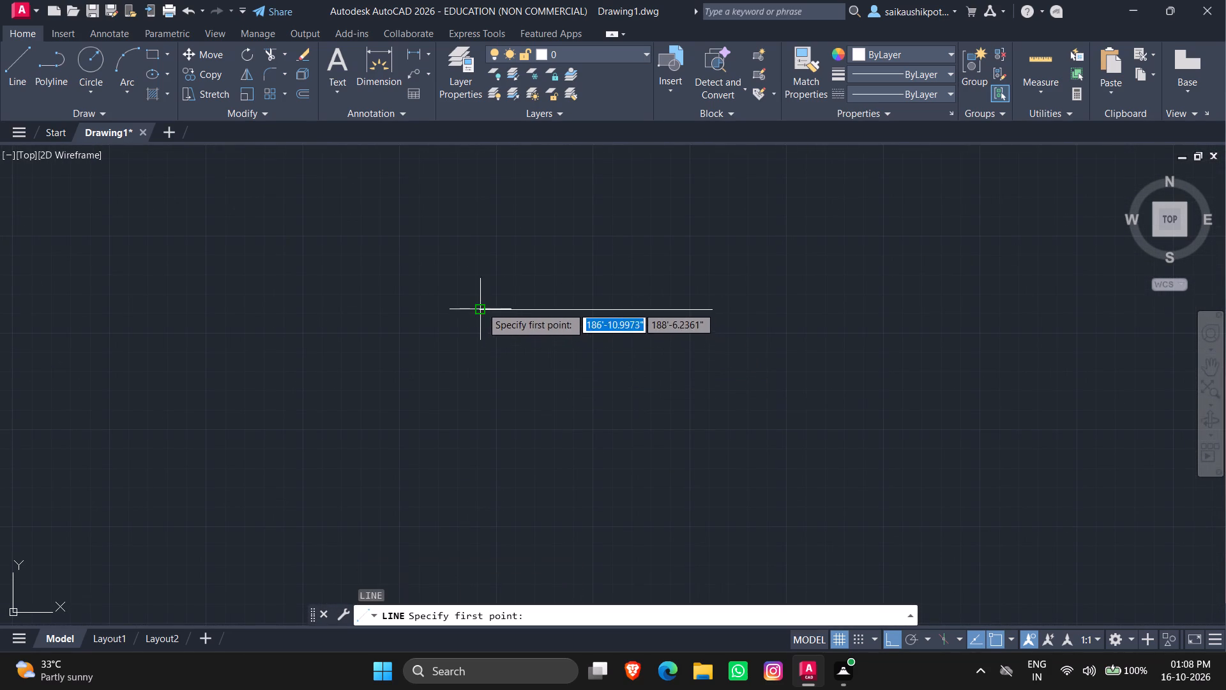
click(481, 307)
text(10')
key(Return)
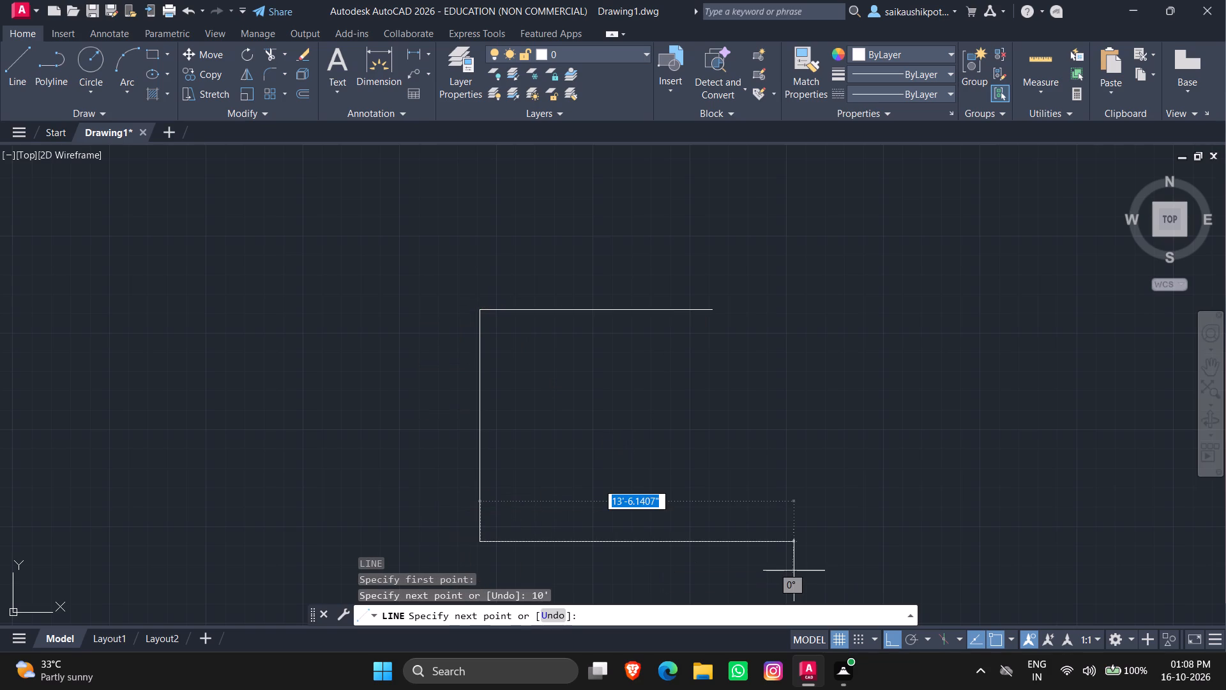
text(10')
key(Return)
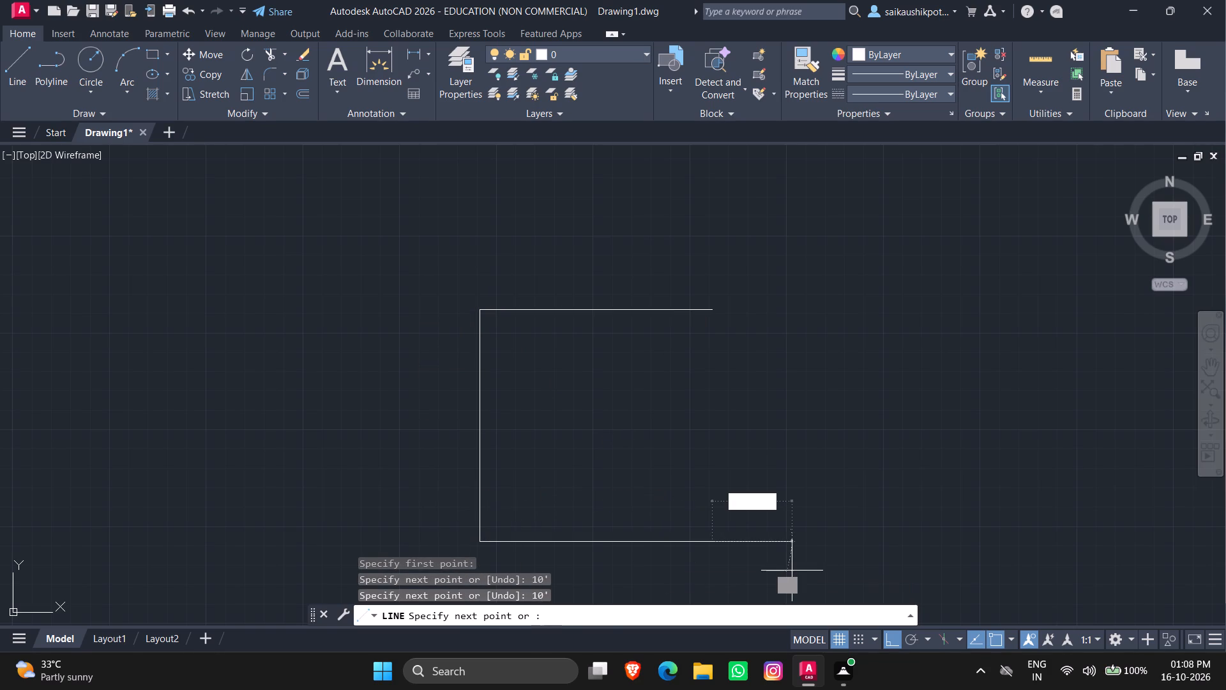
click(713, 308)
key(Escape)
key(Escape)
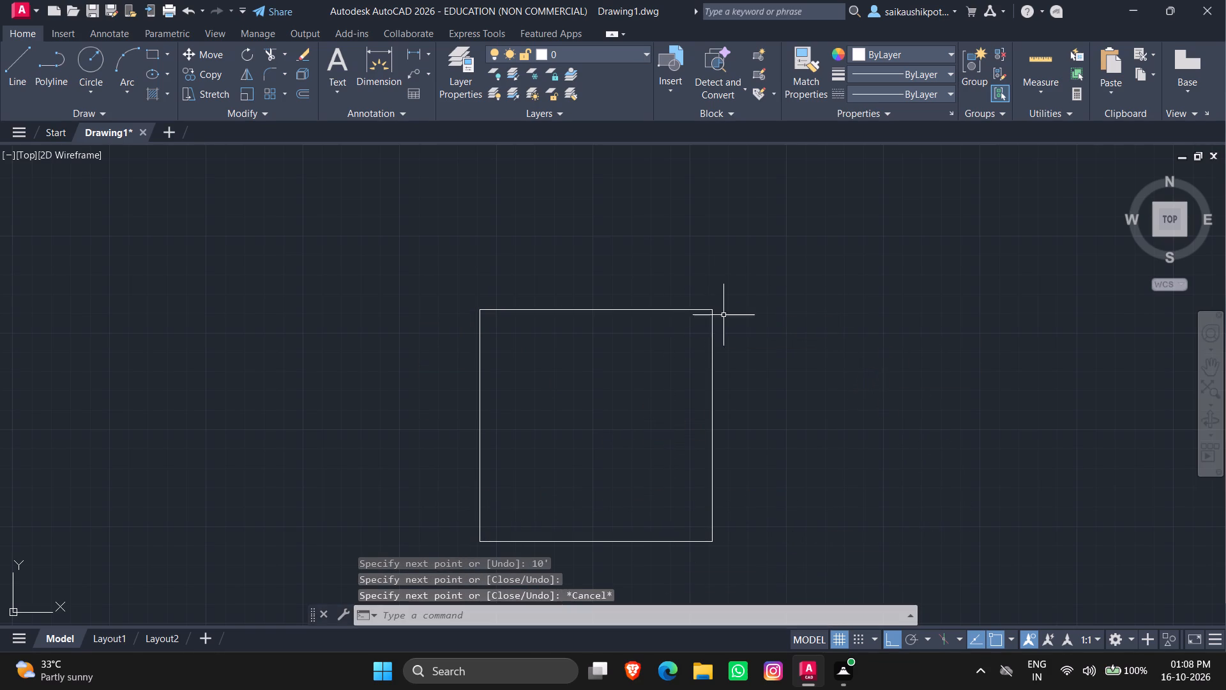
Offset the top and left sides of the square outward by 9" as outer wall lines.
scroll(716, 272, down, 1)
key(Escape)
key(Escape)
key(o)
key(Return)
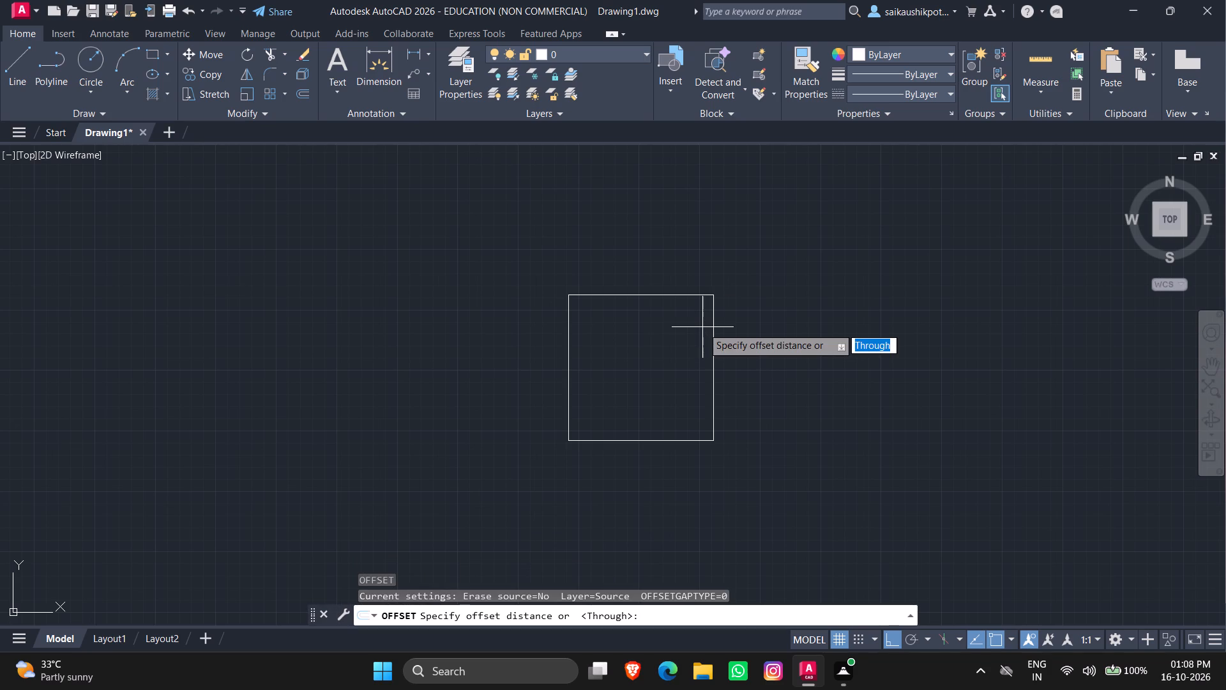
key(9)
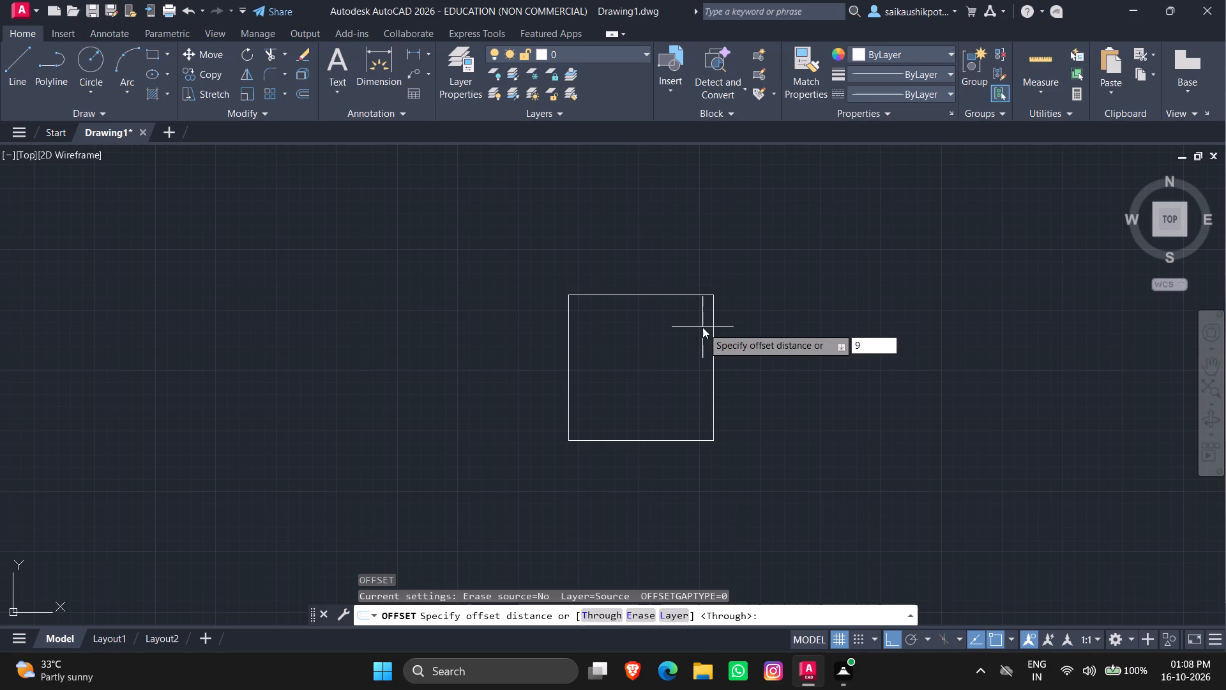
key(shift+quotedbl)
key(Return)
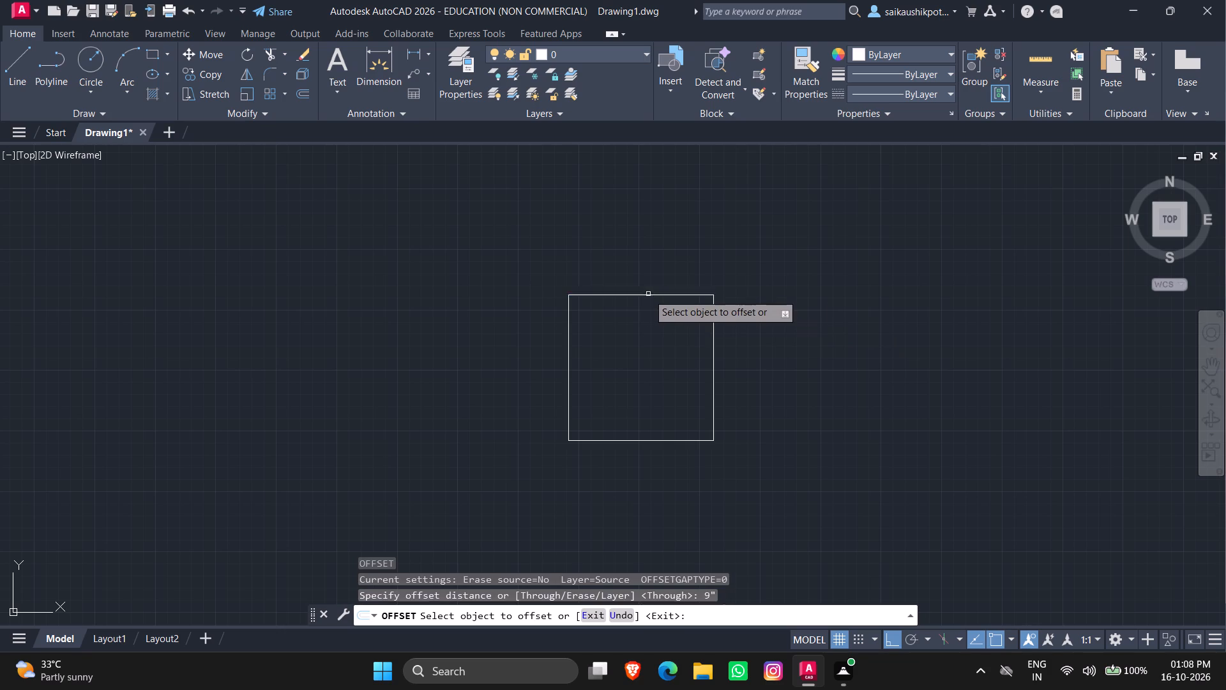
click(648, 294)
click(662, 253)
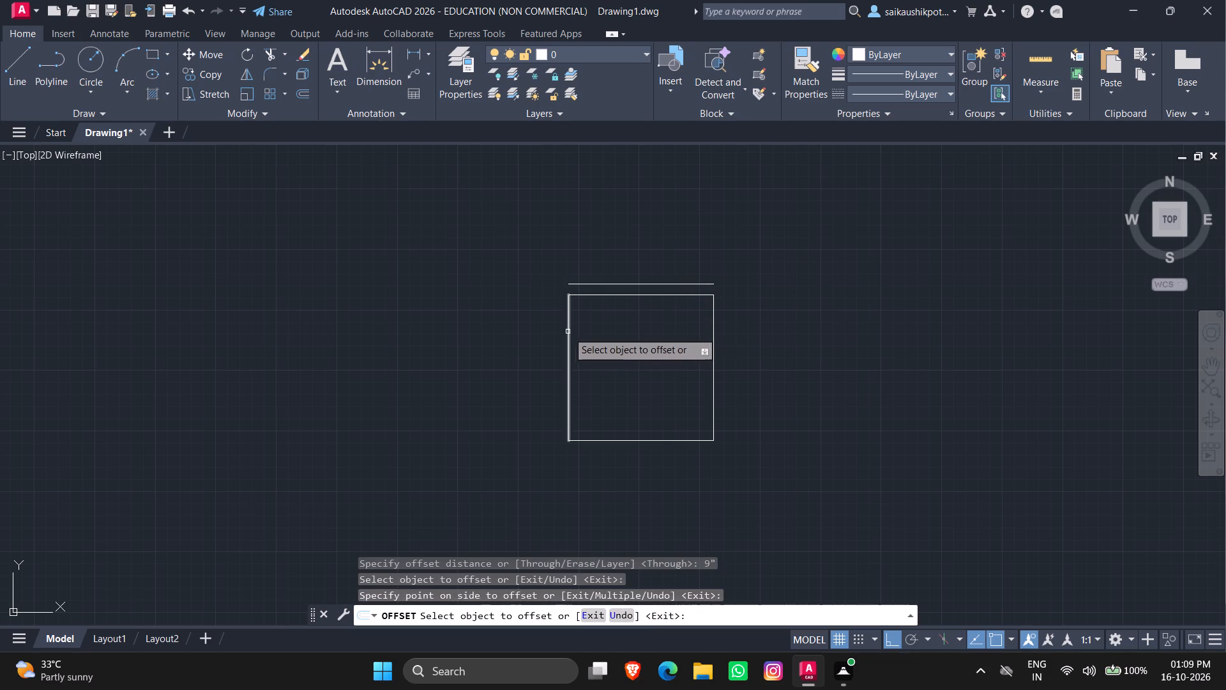
click(568, 332)
click(491, 332)
click(716, 365)
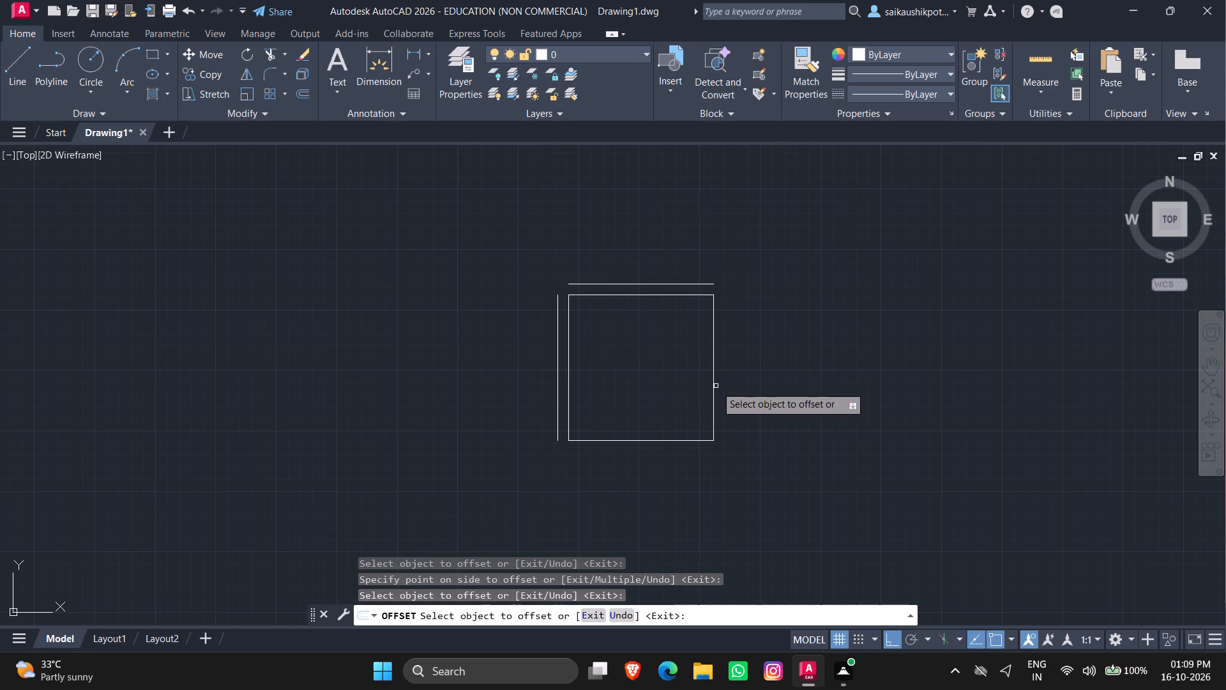
key(Escape)
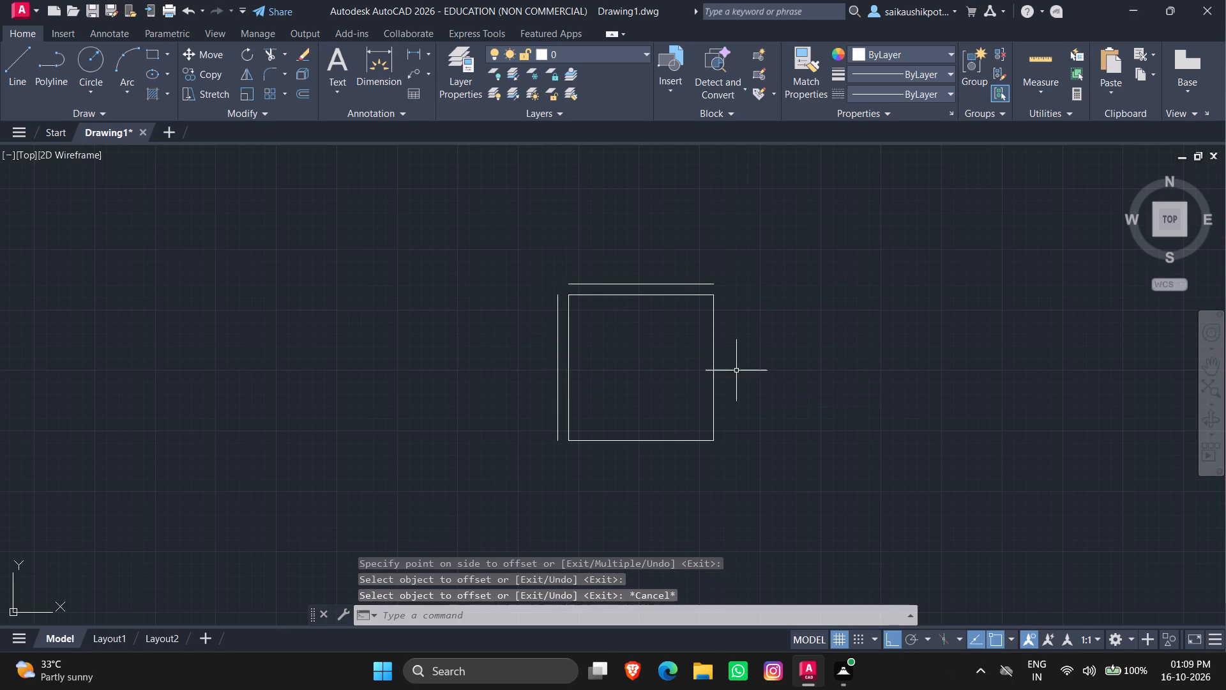
Offset the right side of the square outward by 4.5" as a partition wall line.
key(o)
key(Return)
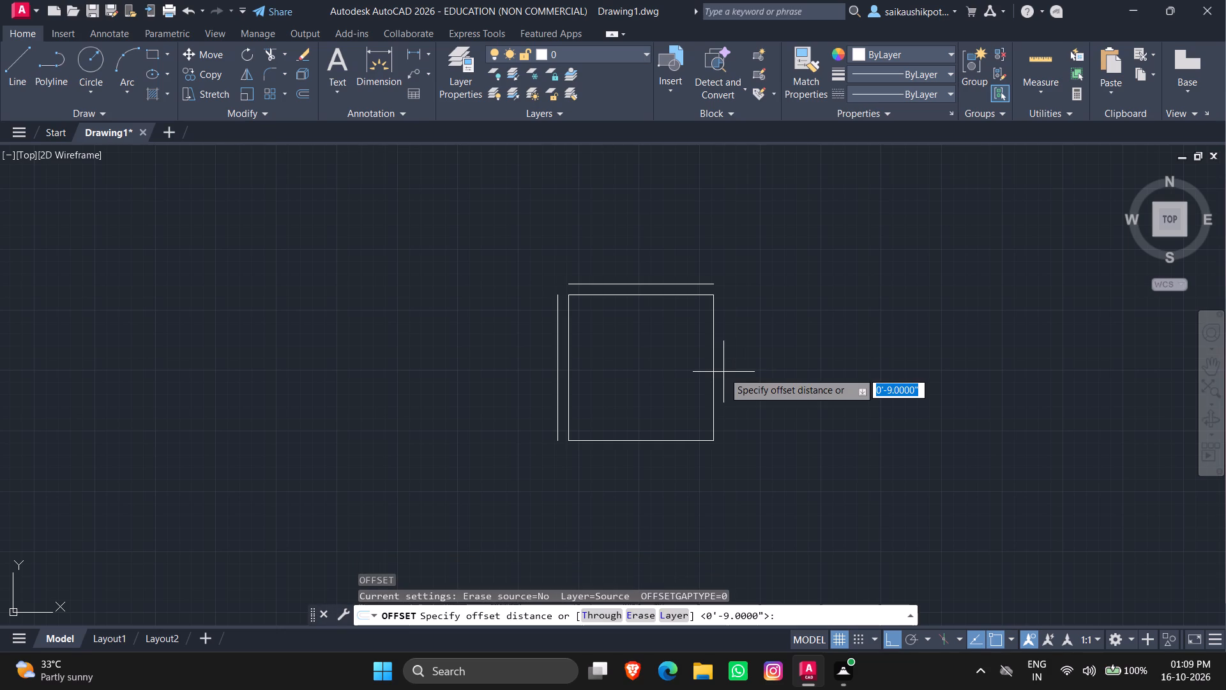
key(4)
text(.5")
key(Return)
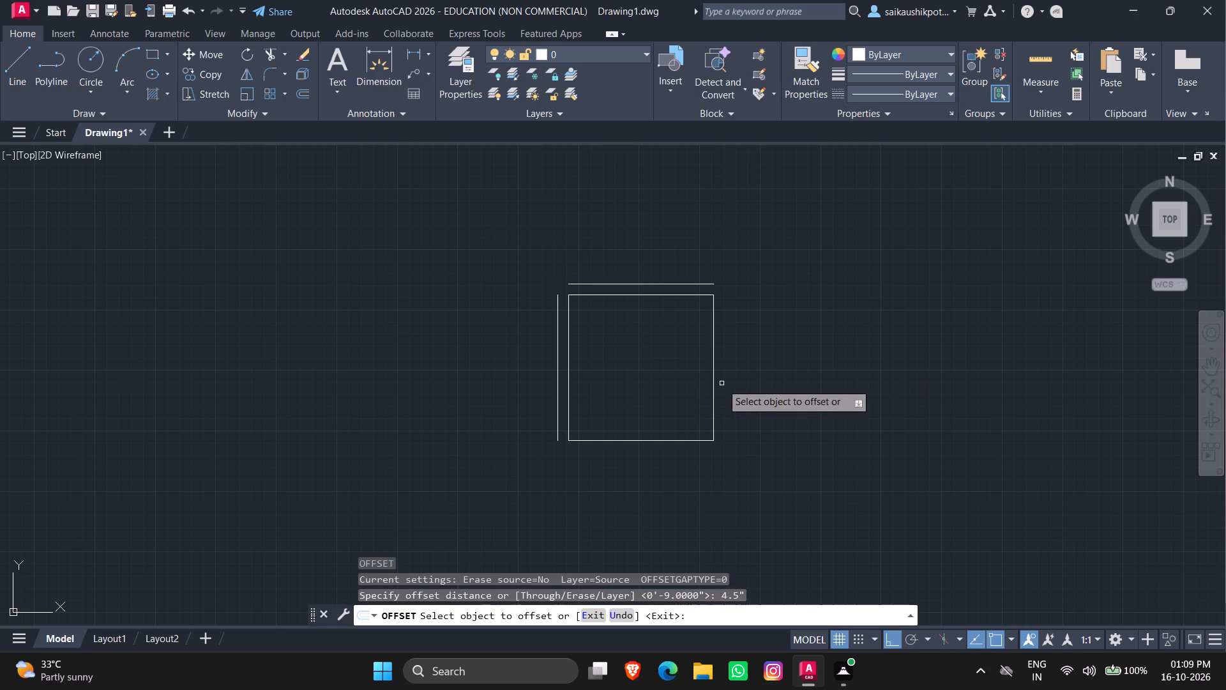
click(713, 379)
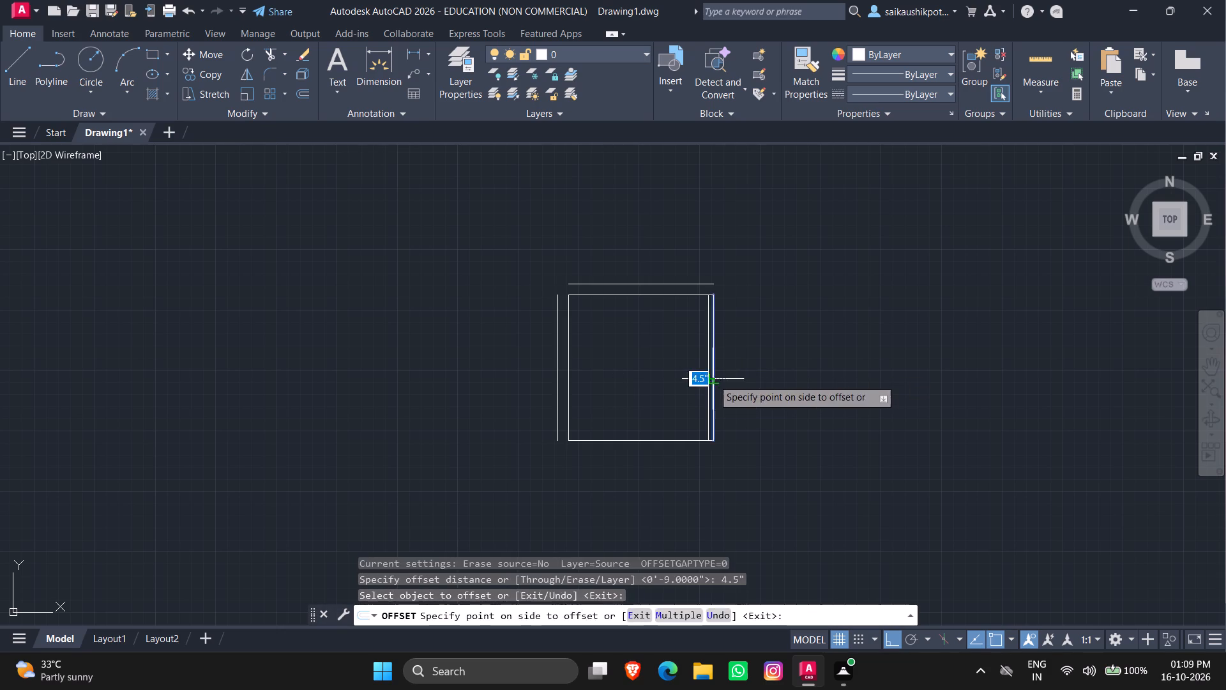
click(765, 378)
key(Escape)
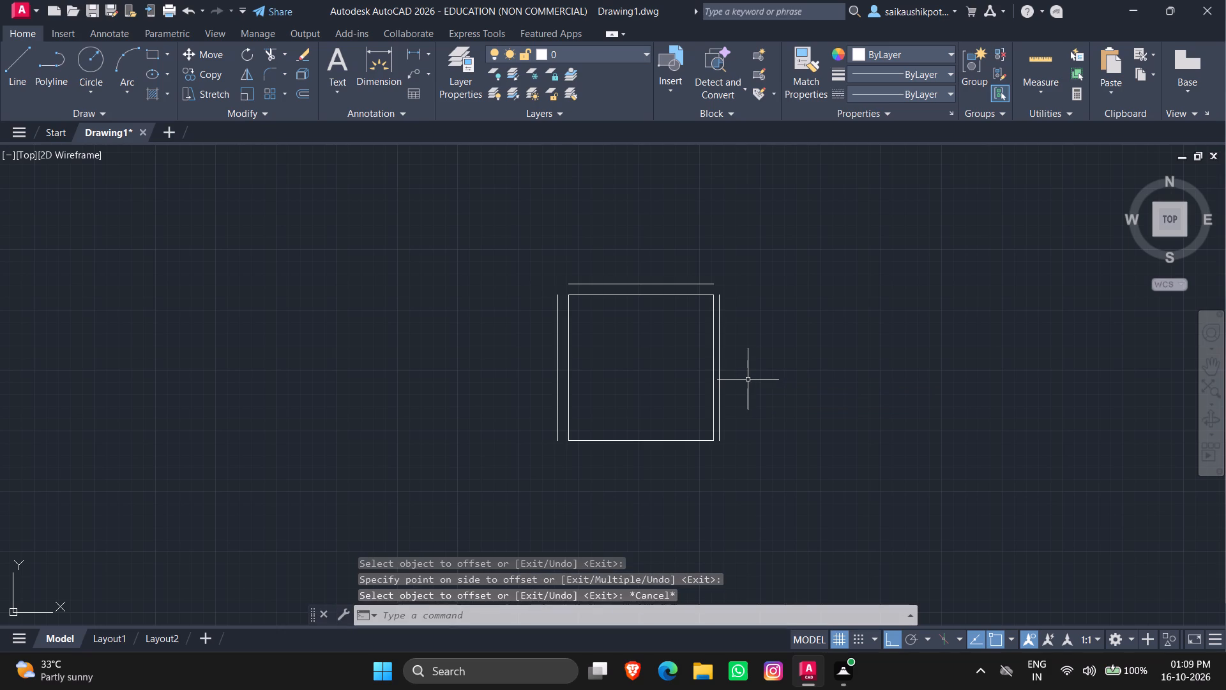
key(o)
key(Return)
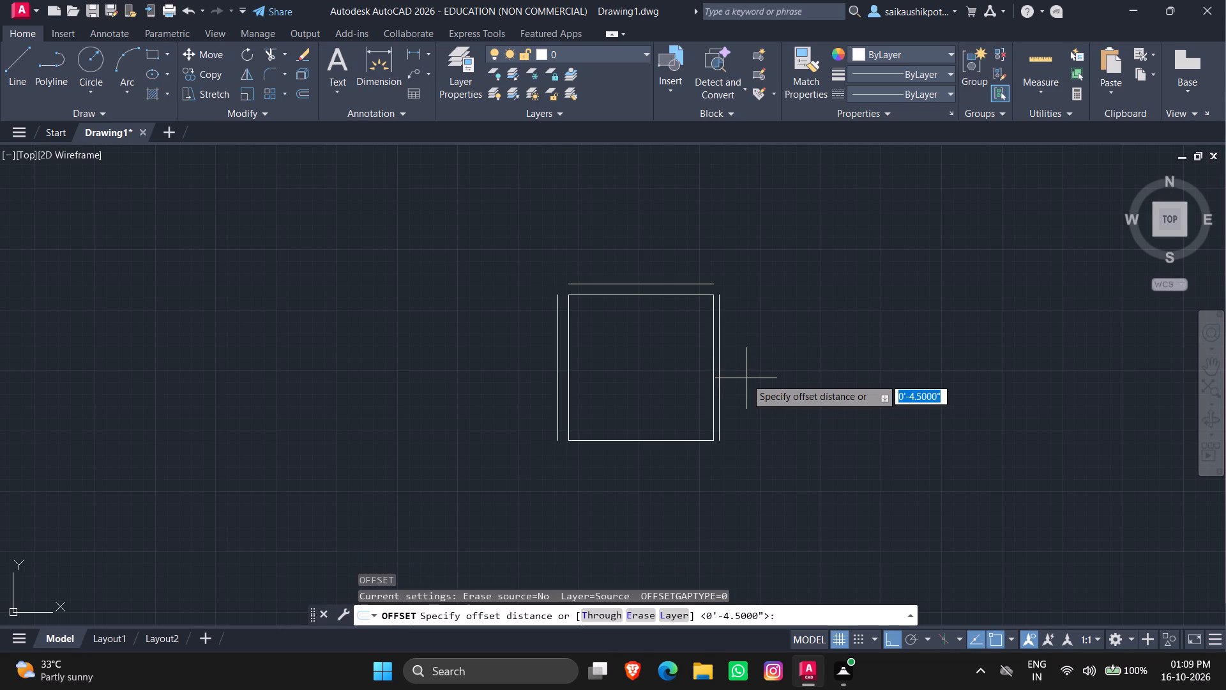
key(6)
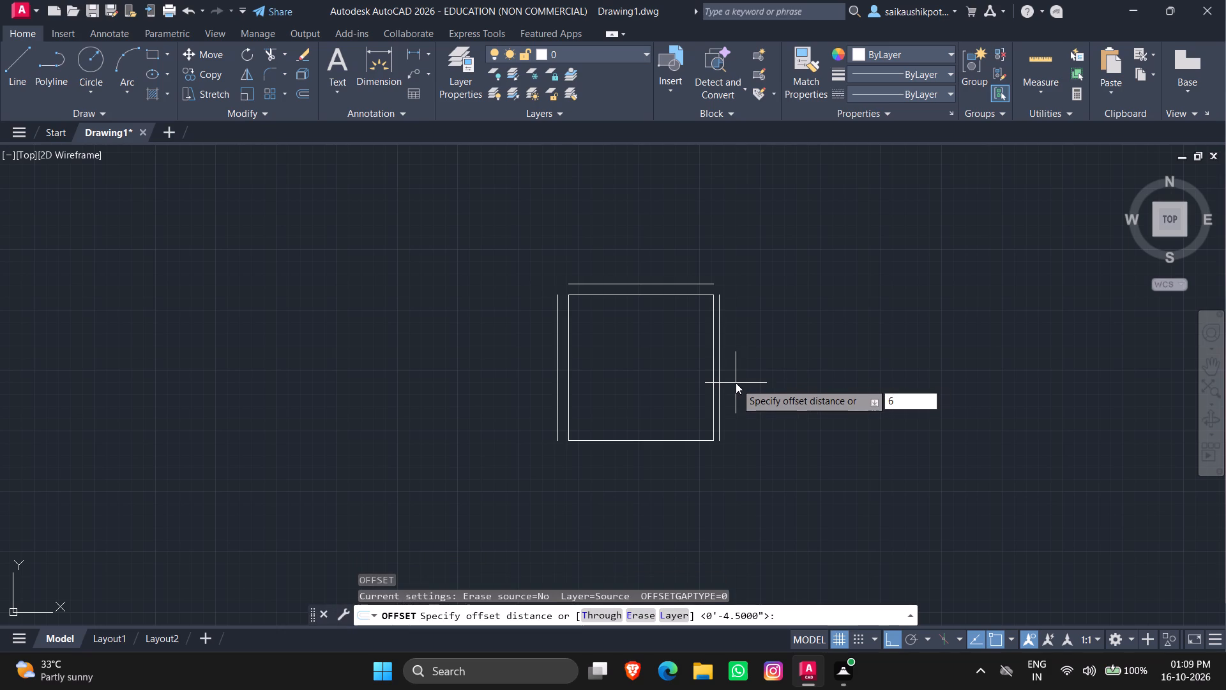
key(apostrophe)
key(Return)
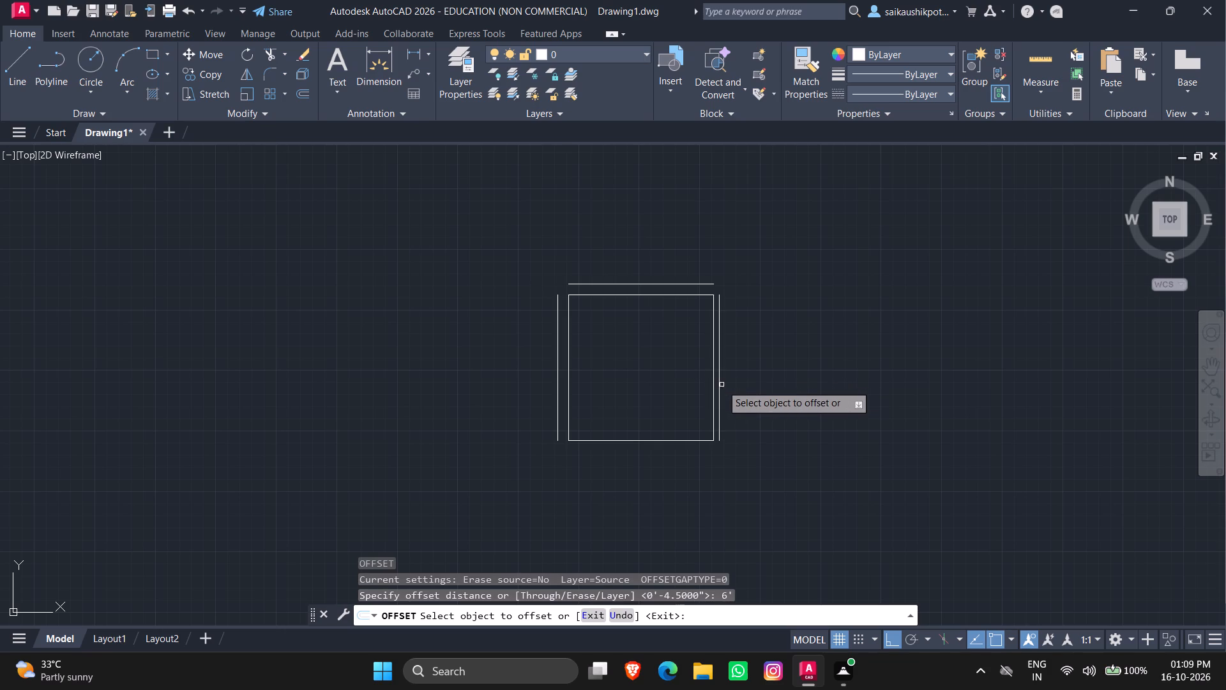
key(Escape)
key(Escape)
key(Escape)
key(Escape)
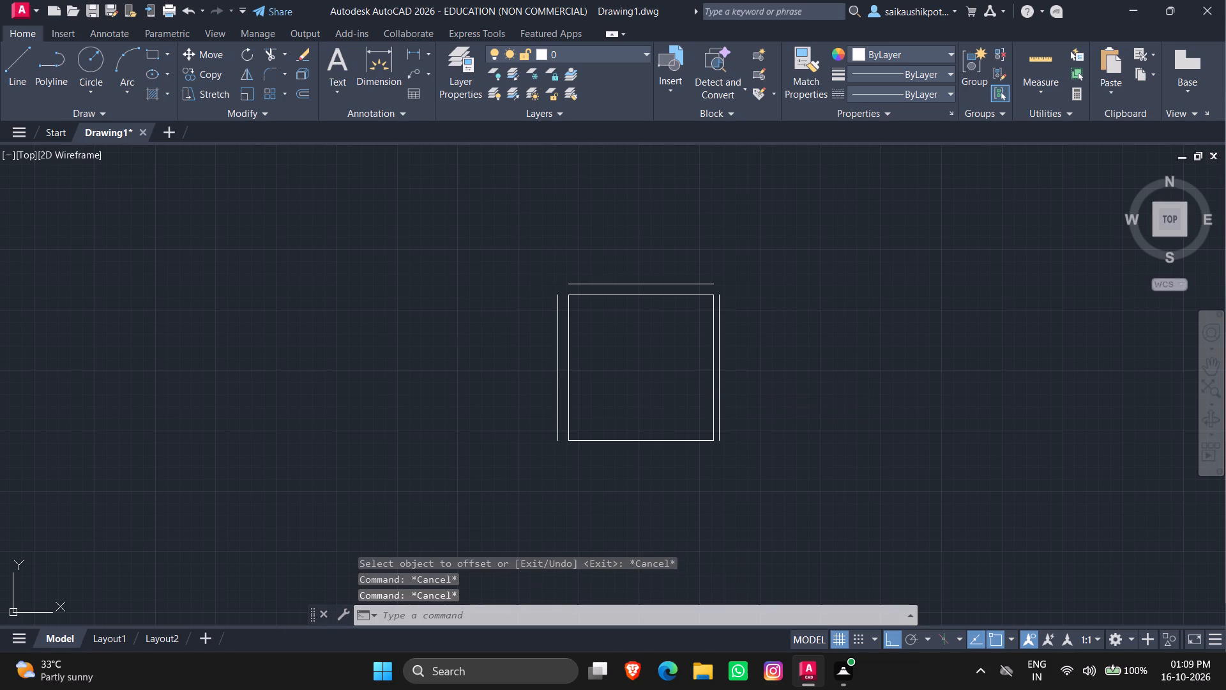
Offset the room's outer right wall line 4' to the right, and offset the resulting line another 4.5" to the right.
key(o)
key(Return)
text(4')
key(Return)
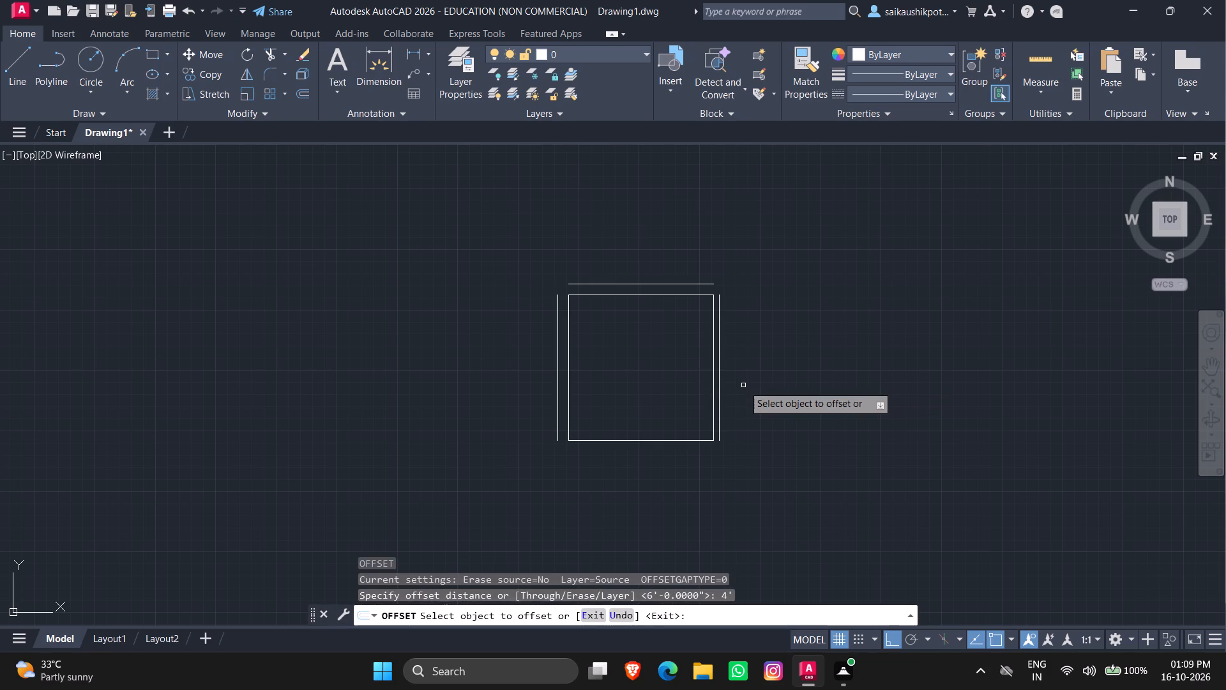
click(722, 343)
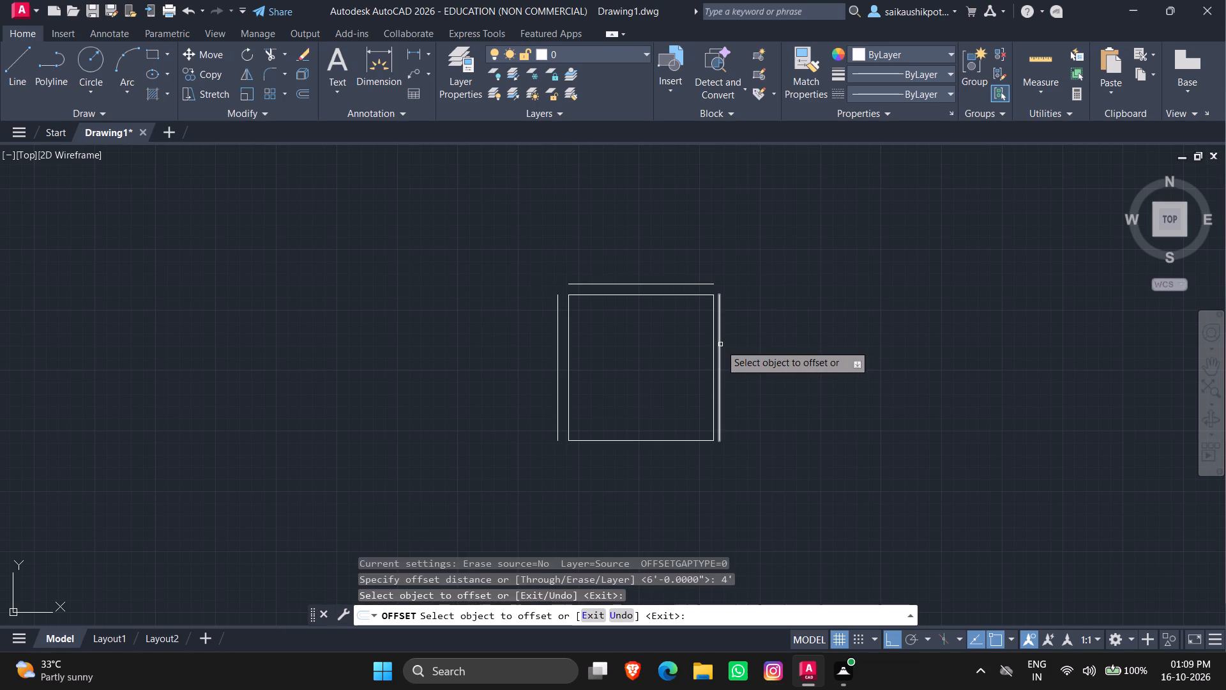
click(720, 344)
click(792, 354)
click(776, 353)
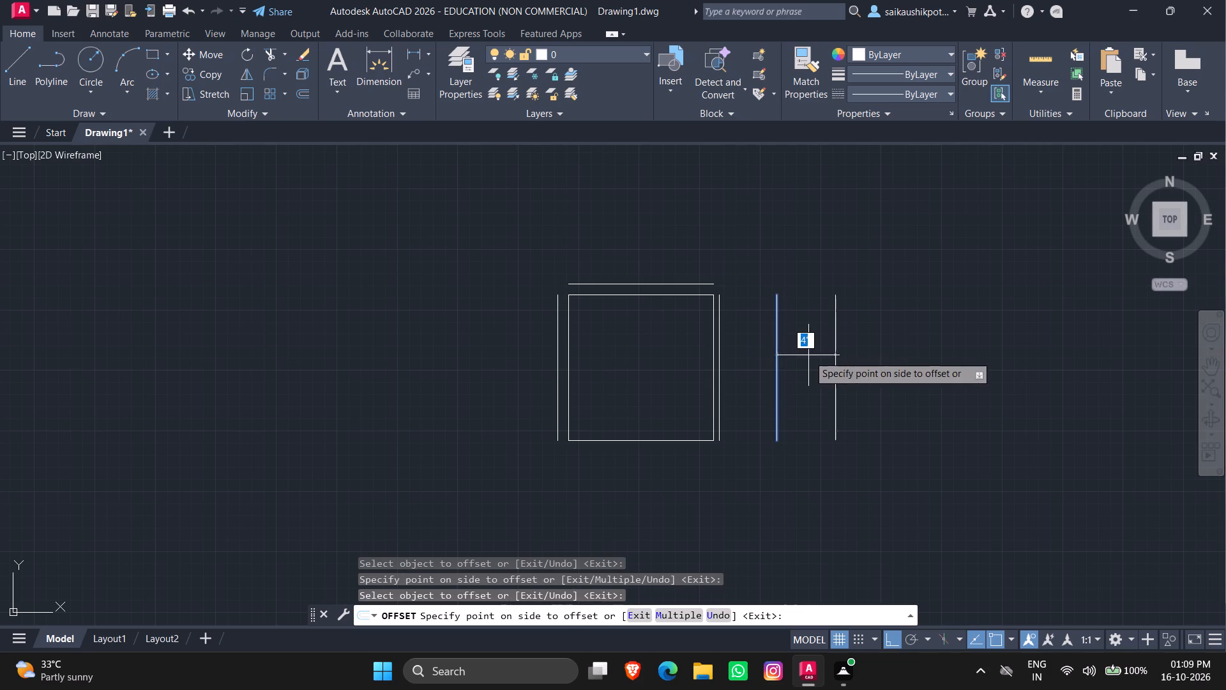
text(4.5")
key(Return)
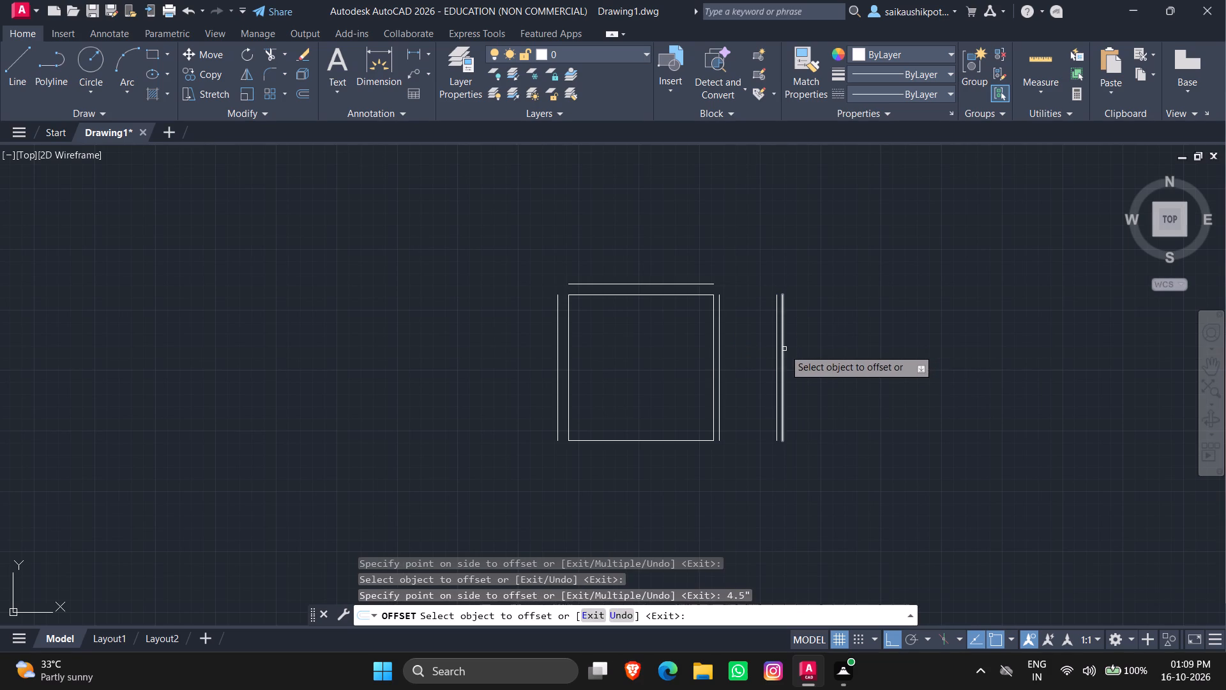
Offset the rightmost wall line 4' to the right, and offset the resulting line another 4.5" for the second narrow room's wall.
click(784, 349)
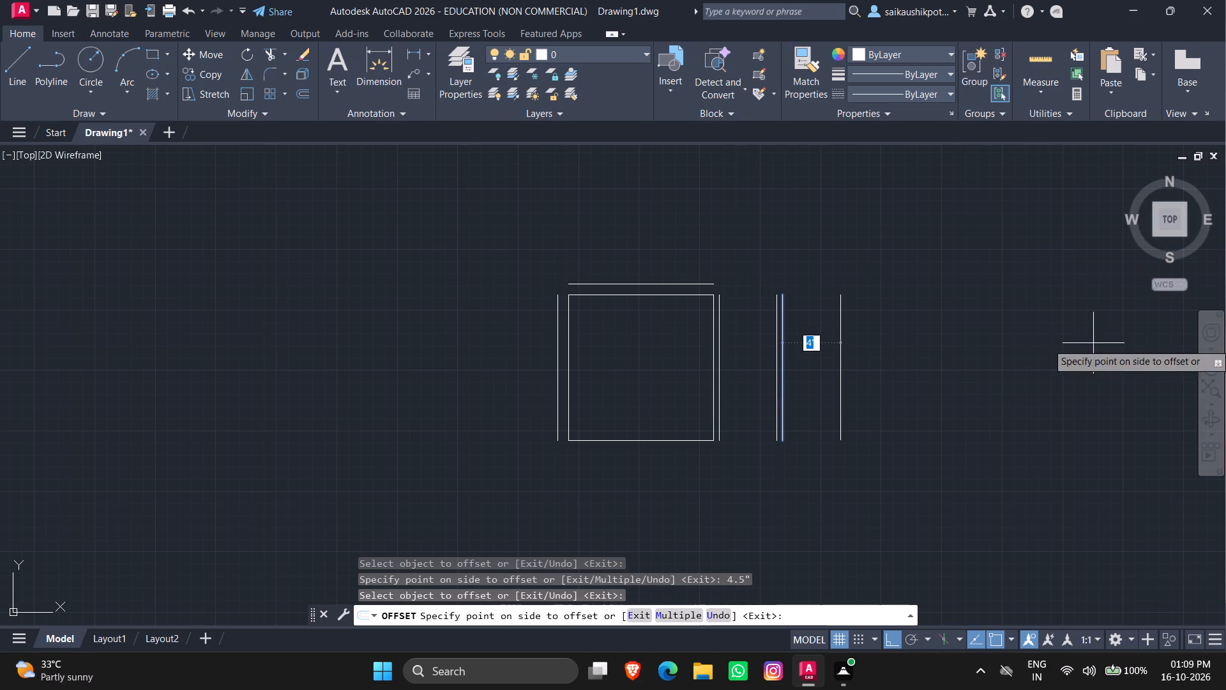
click(1093, 343)
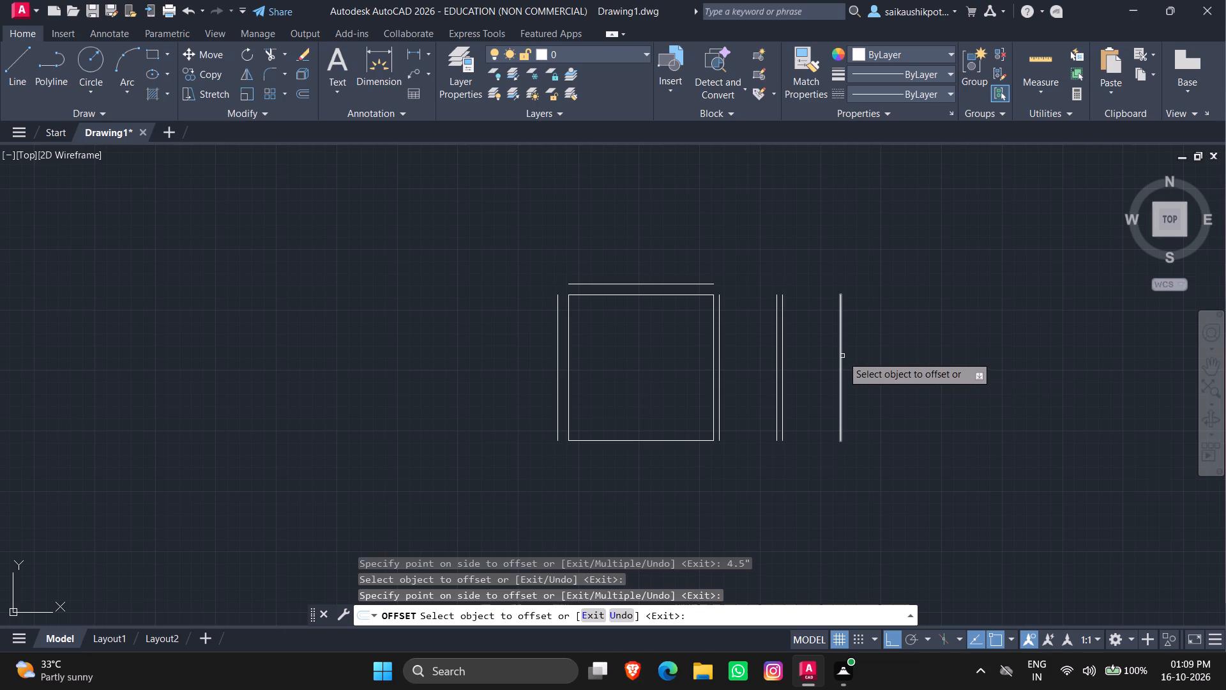
click(839, 355)
text(4.5")
key(Return)
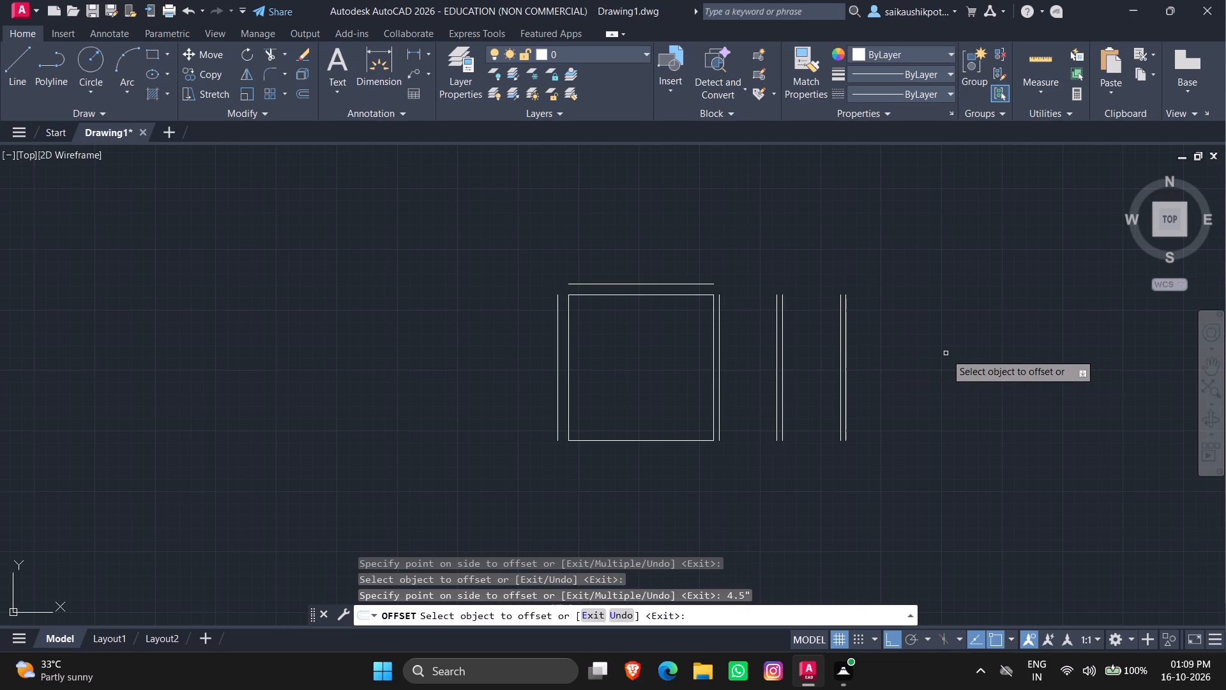
Offset the rightmost partition line 10' to the right as the far side of another large room.
click(847, 342)
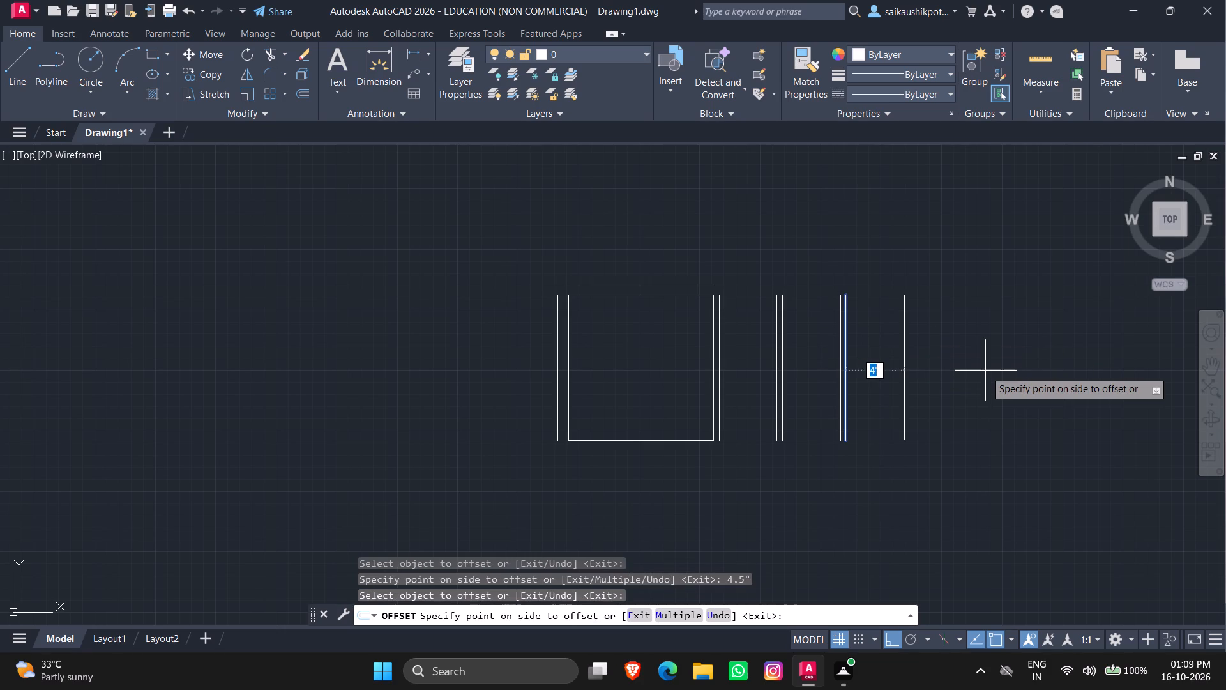
text(10')
key(Return)
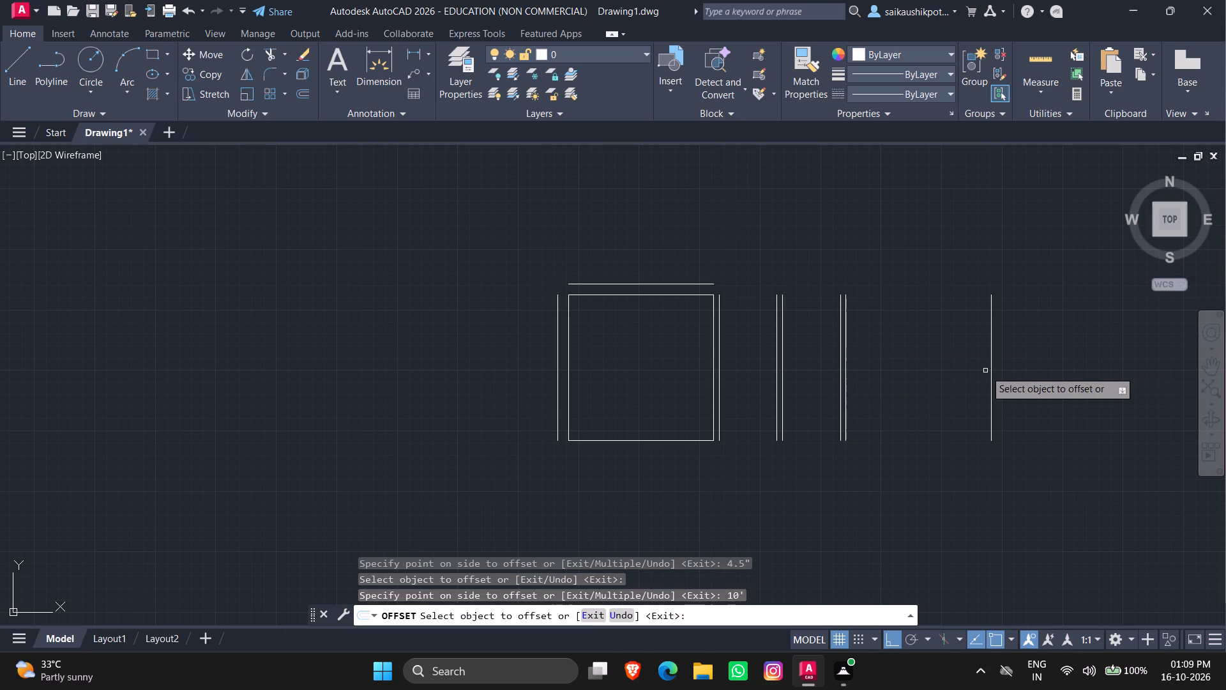
key(Escape)
key(Escape)
key(Escape)
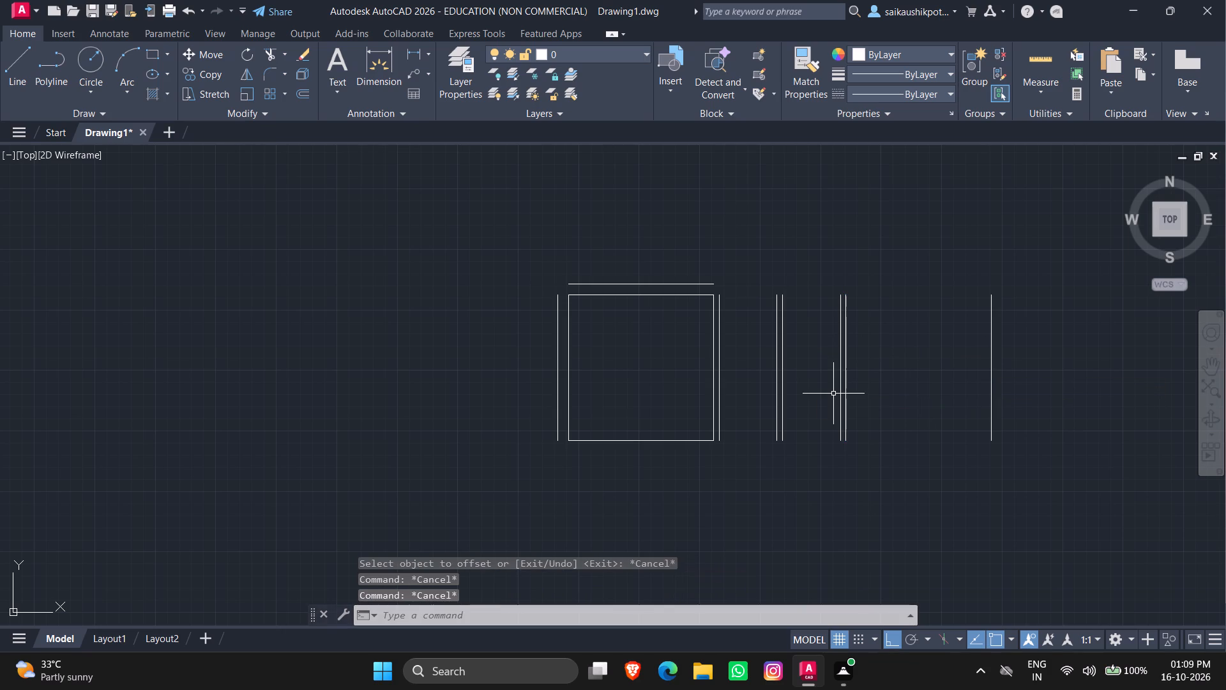
Draw a horizontal line joining the top ends of the two vertical lines that bound the right-hand 10' room.
key(l)
key(Return)
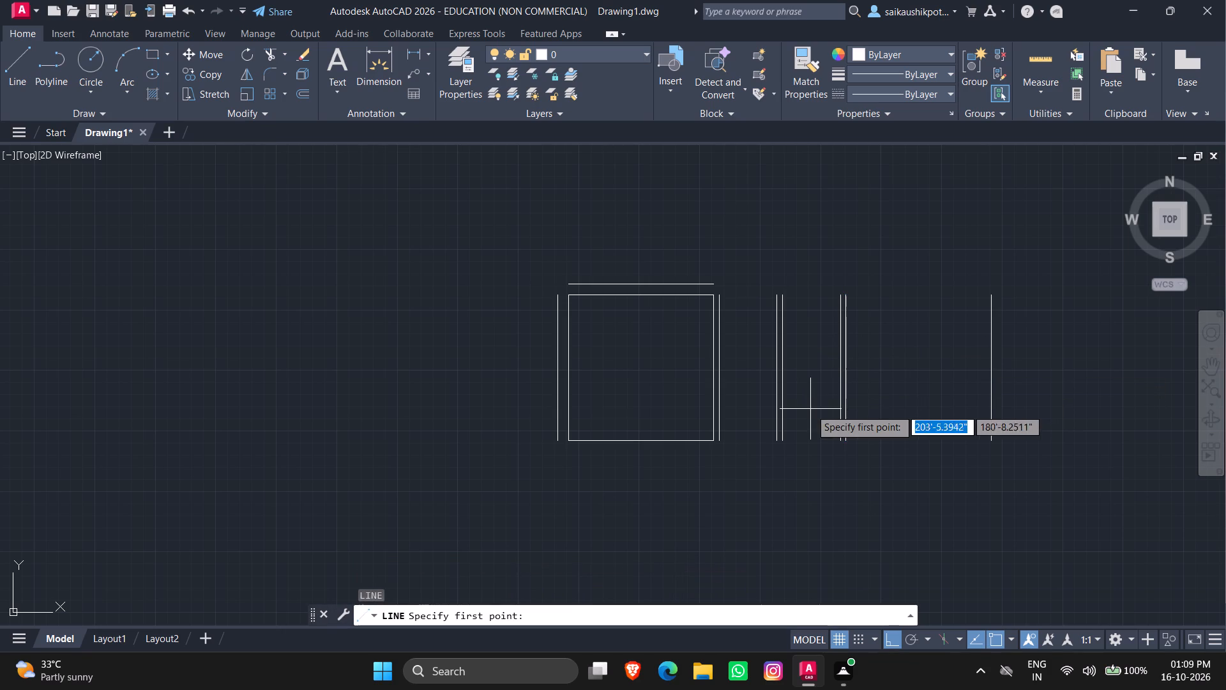
scroll(886, 232, up, 1)
scroll(890, 323, down, 1)
scroll(1016, 335, up, 2)
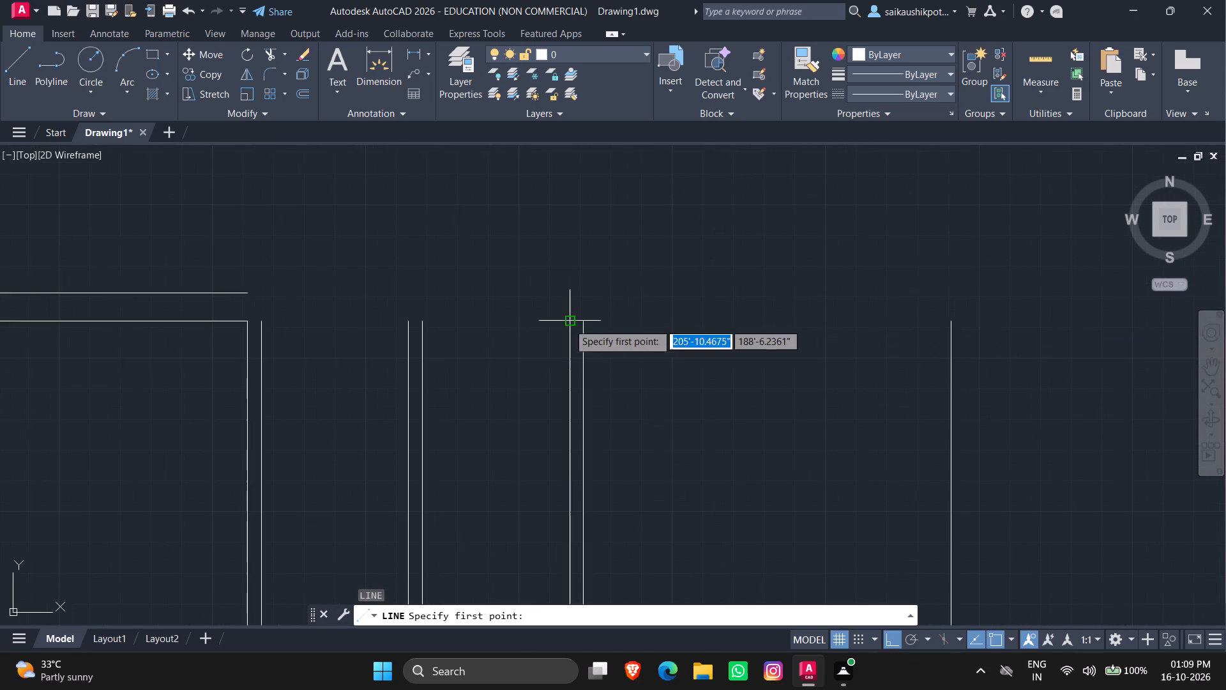
click(580, 321)
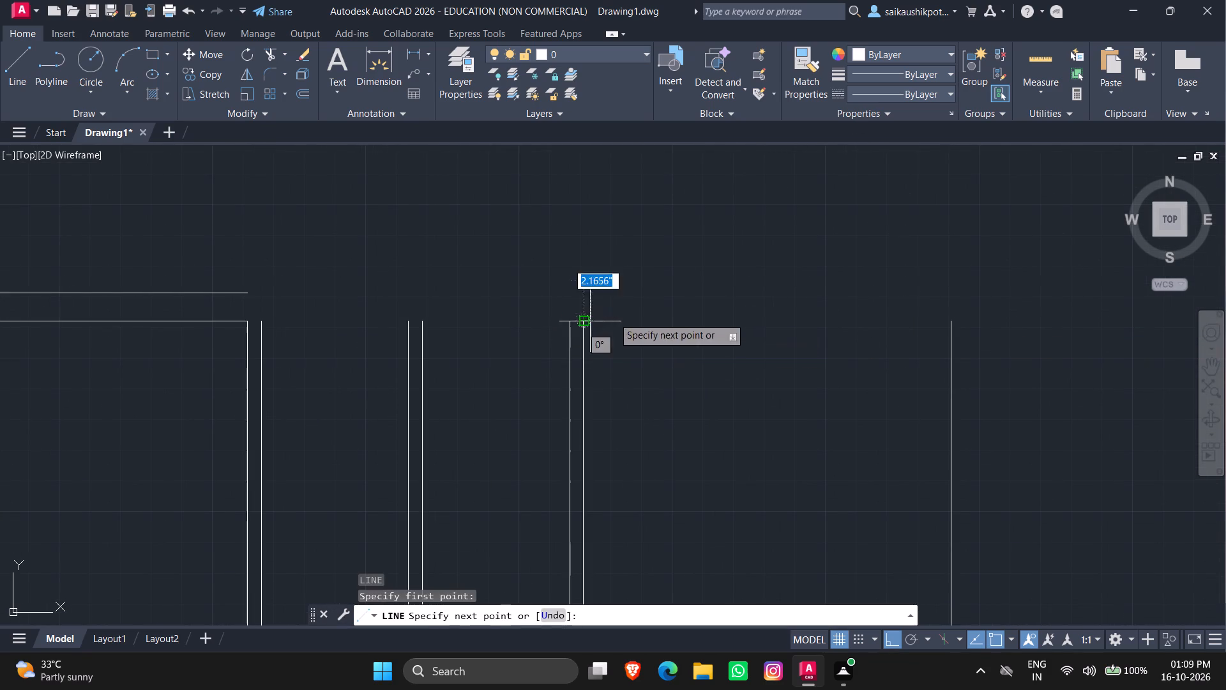
click(952, 323)
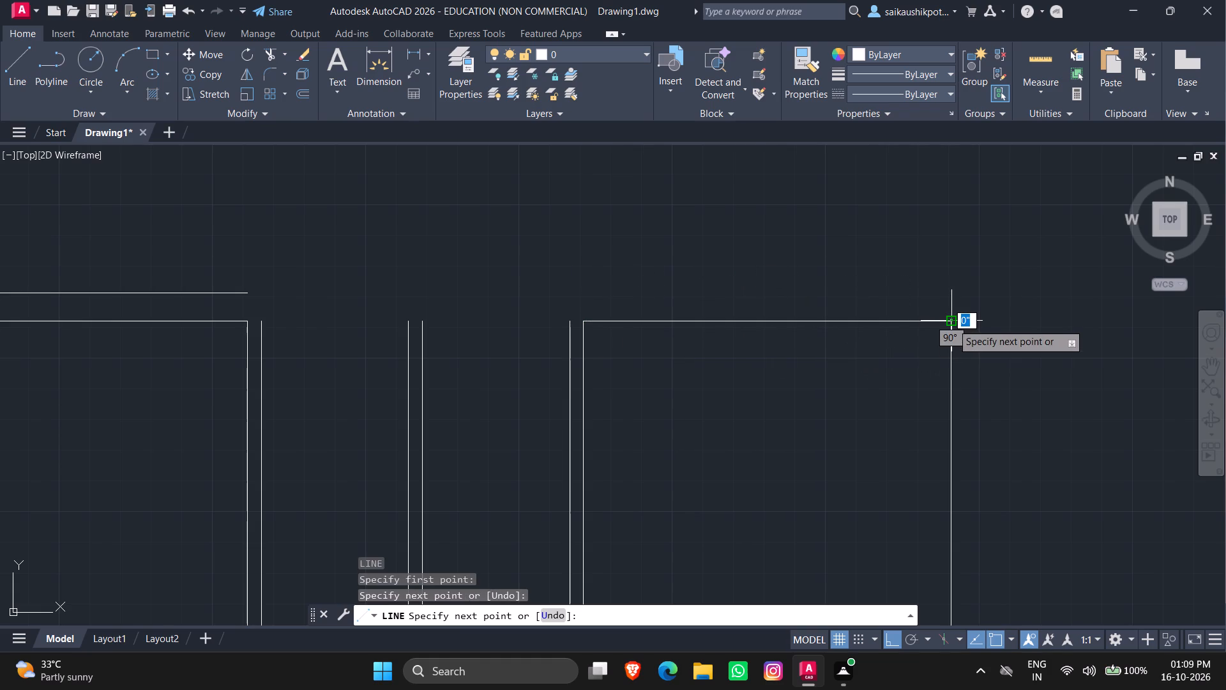
key(Escape)
key(Escape)
Offset the right-hand room's top line 10' downward to close the bottom of the room.
key(o)
key(Return)
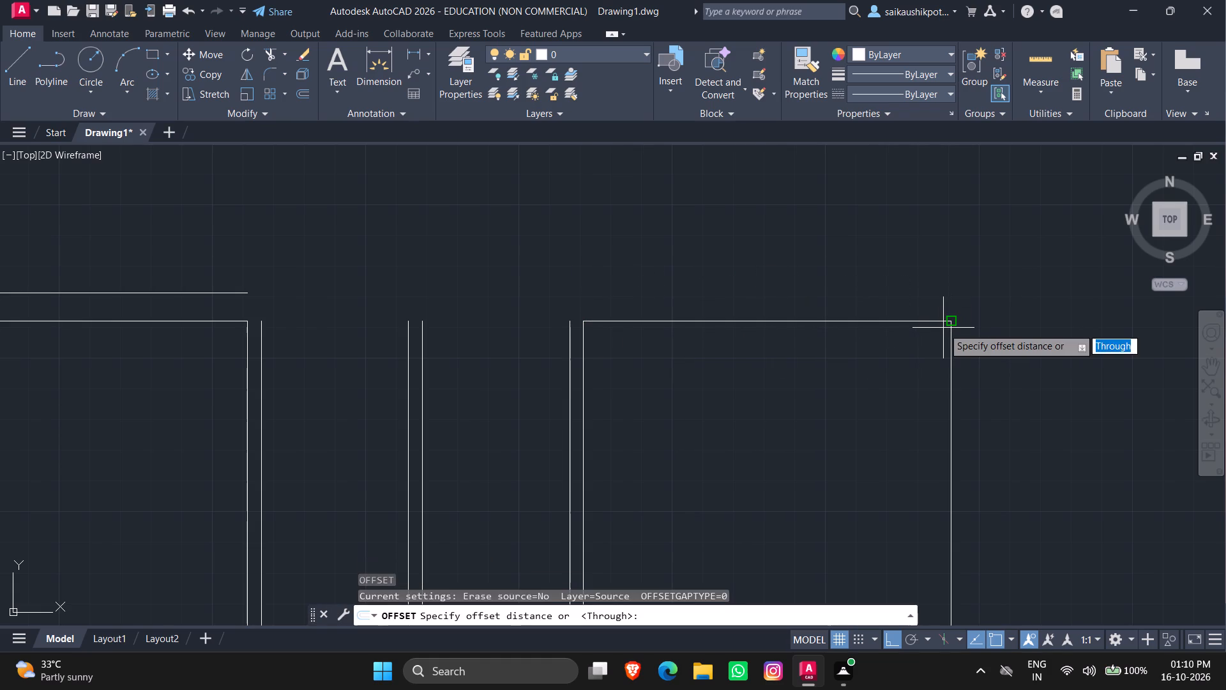
text(10')
key(Return)
scroll(510, 254, down, 1)
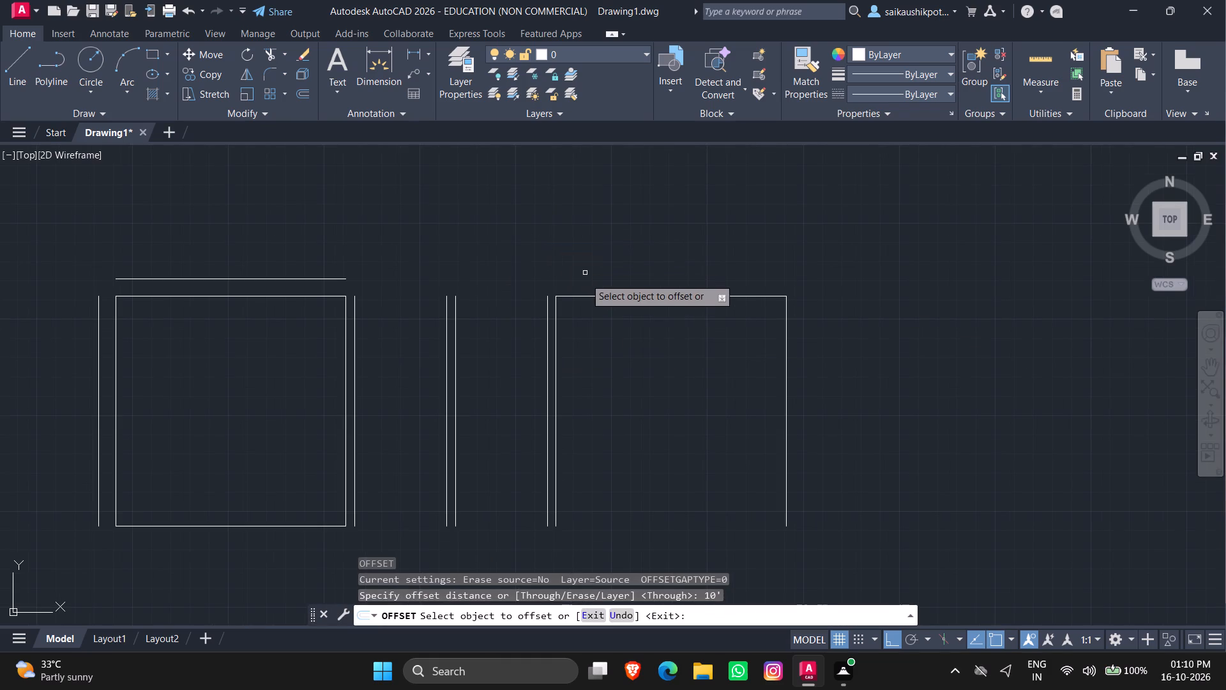
click(602, 294)
click(642, 424)
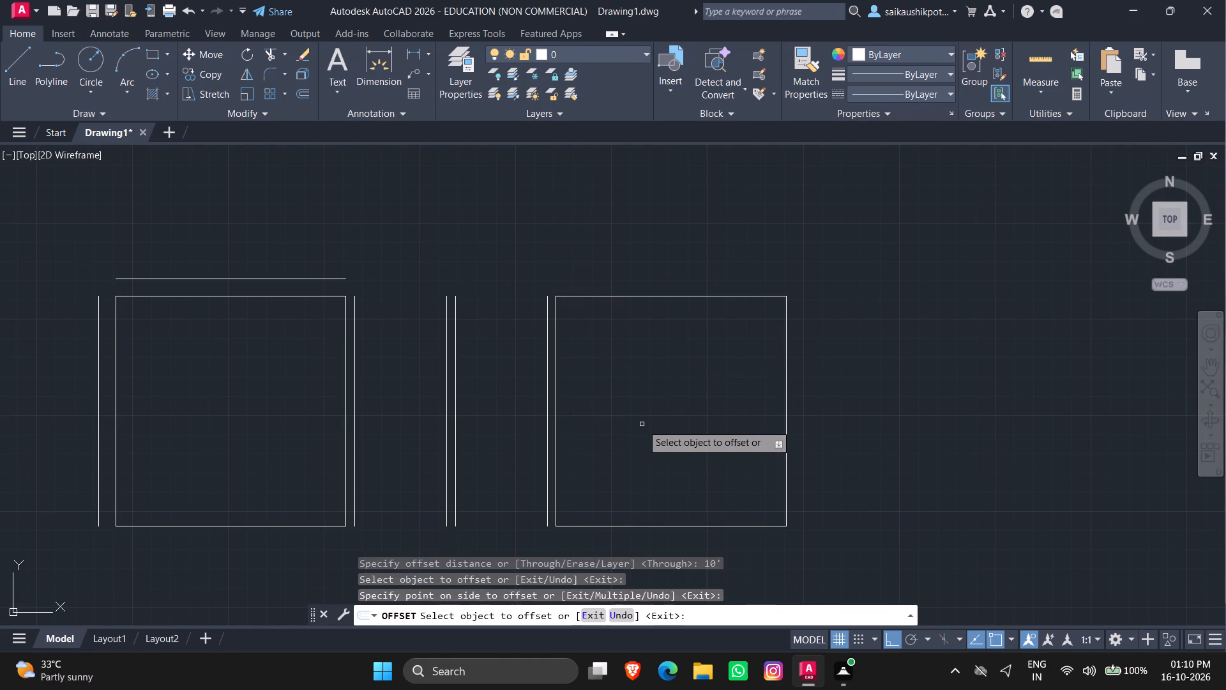
key(Escape)
key(Escape)
key(Escape)
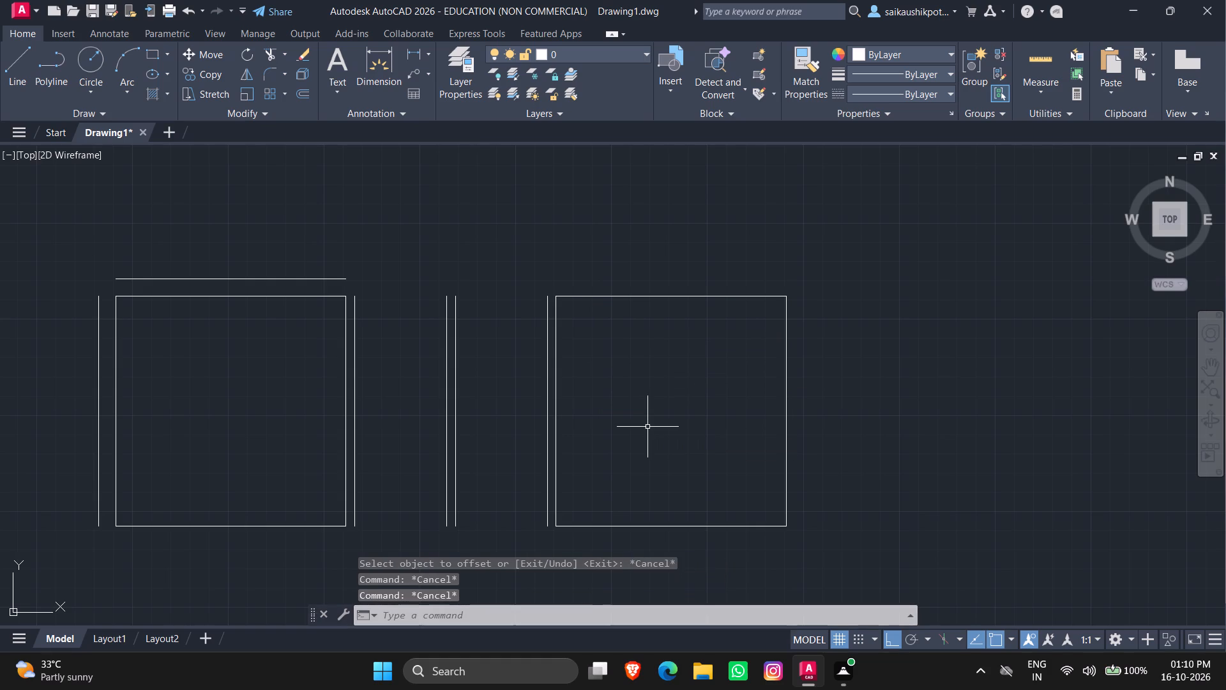
Offset the right-hand large room's top line 9" upward as its outer wall line.
key(o)
key(Return)
text(9")
key(Return)
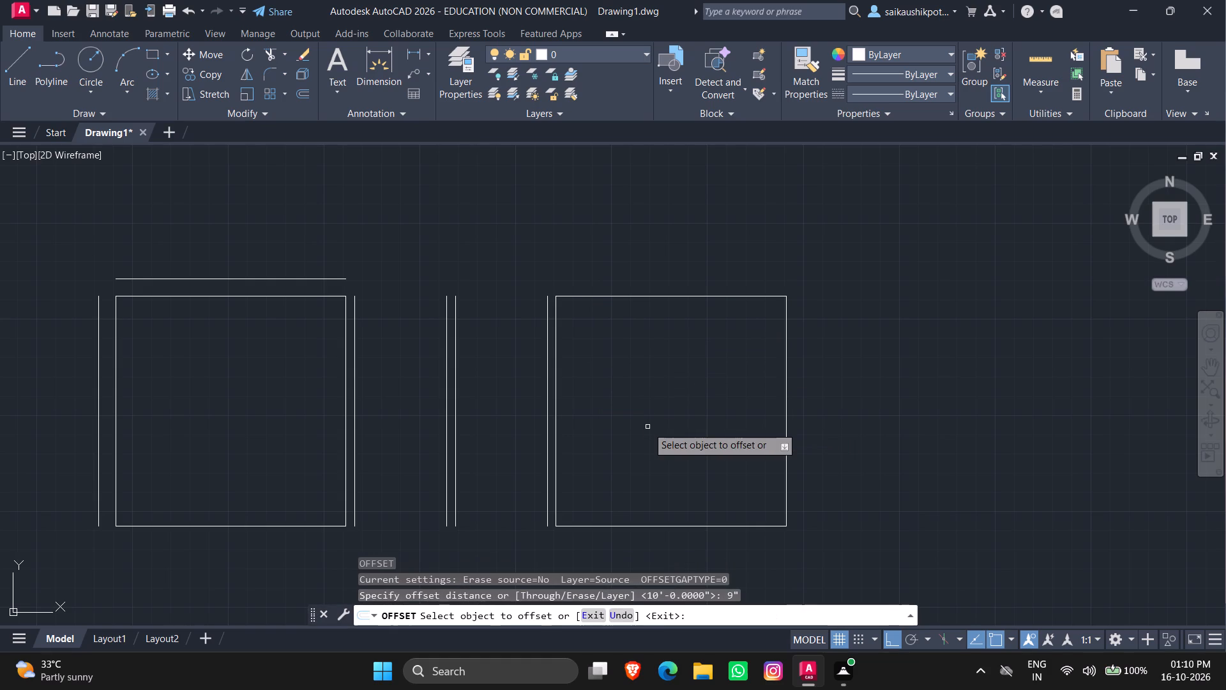
click(670, 295)
click(677, 256)
key(Escape)
key(Escape)
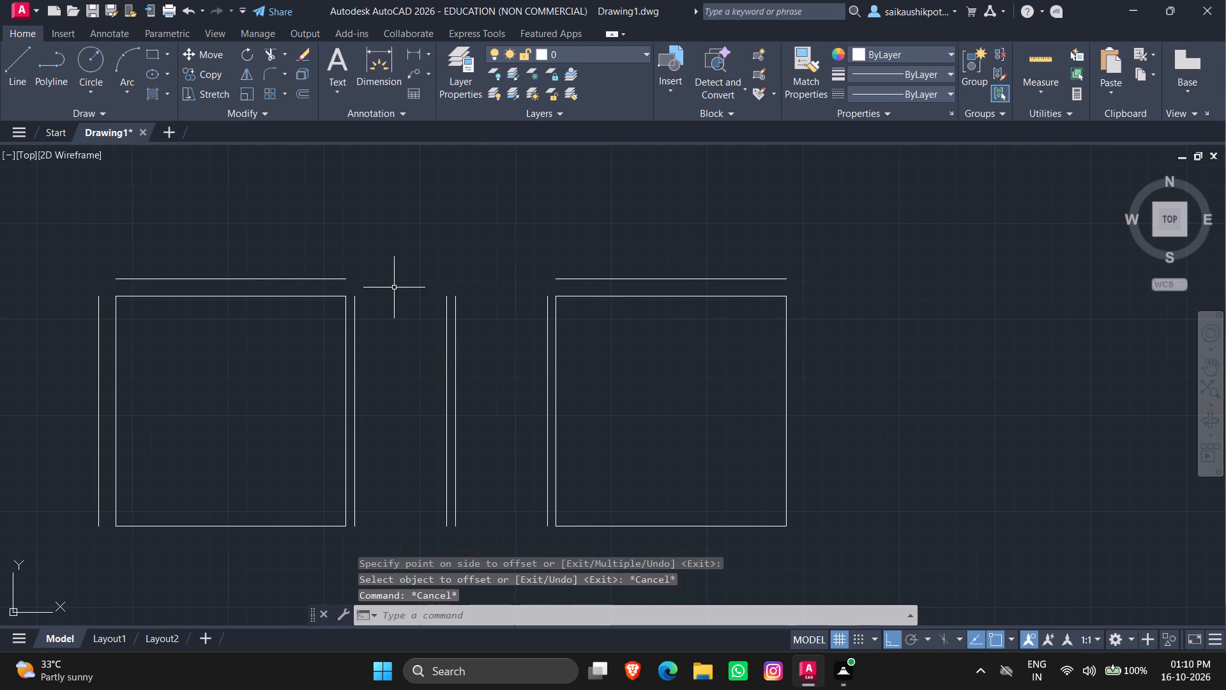
Draw horizontal lines across the tops of the two 4' wide rooms between the large rooms.
key(l)
key(Return)
scroll(400, 292, up, 3)
click(208, 312)
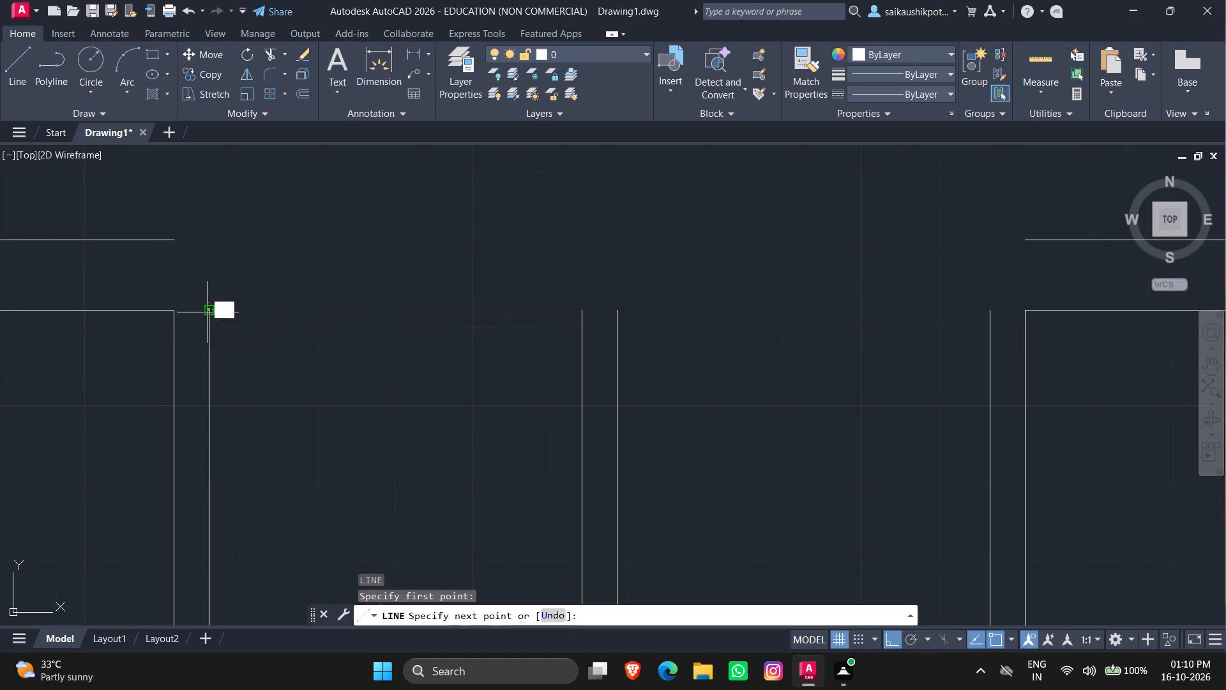
click(584, 309)
key(Escape)
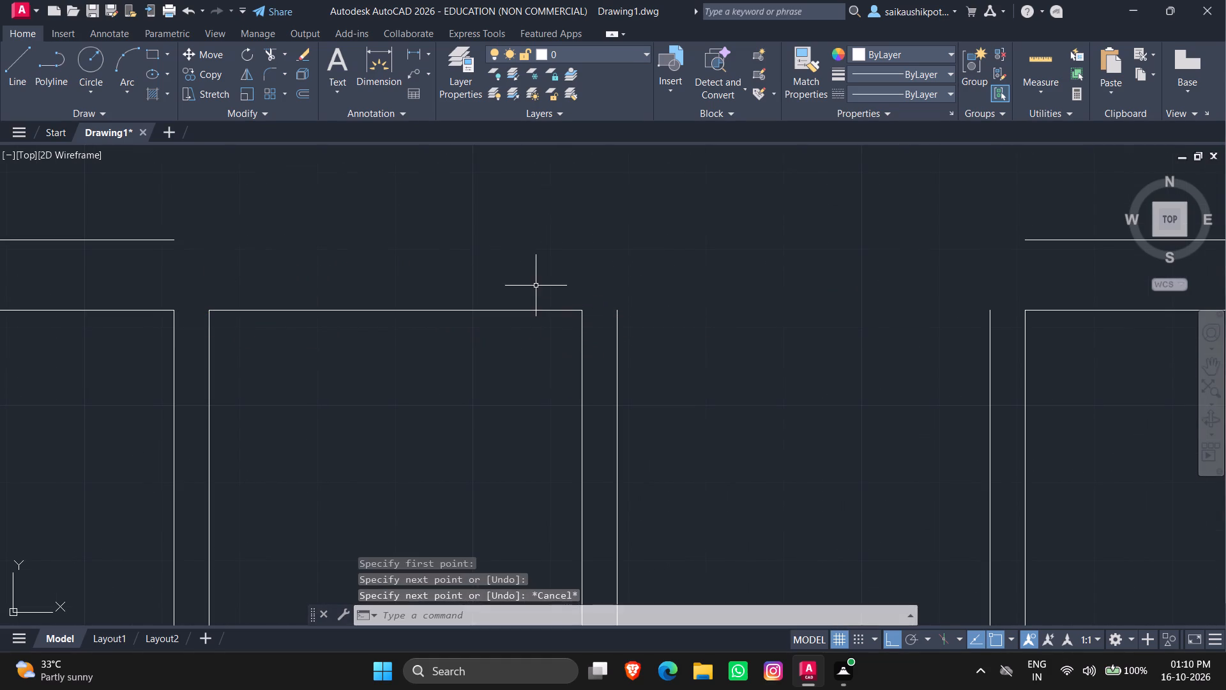
key(space)
click(613, 307)
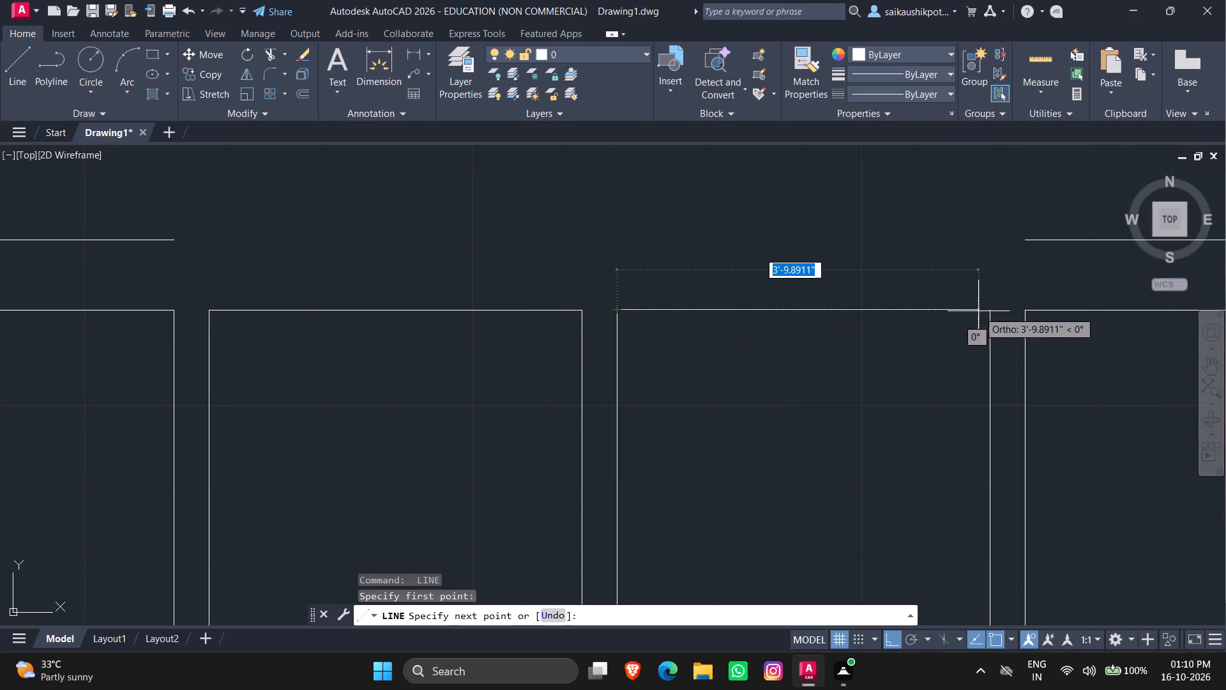
click(988, 312)
key(Escape)
scroll(804, 382, down, 4)
scroll(783, 359, up, 2)
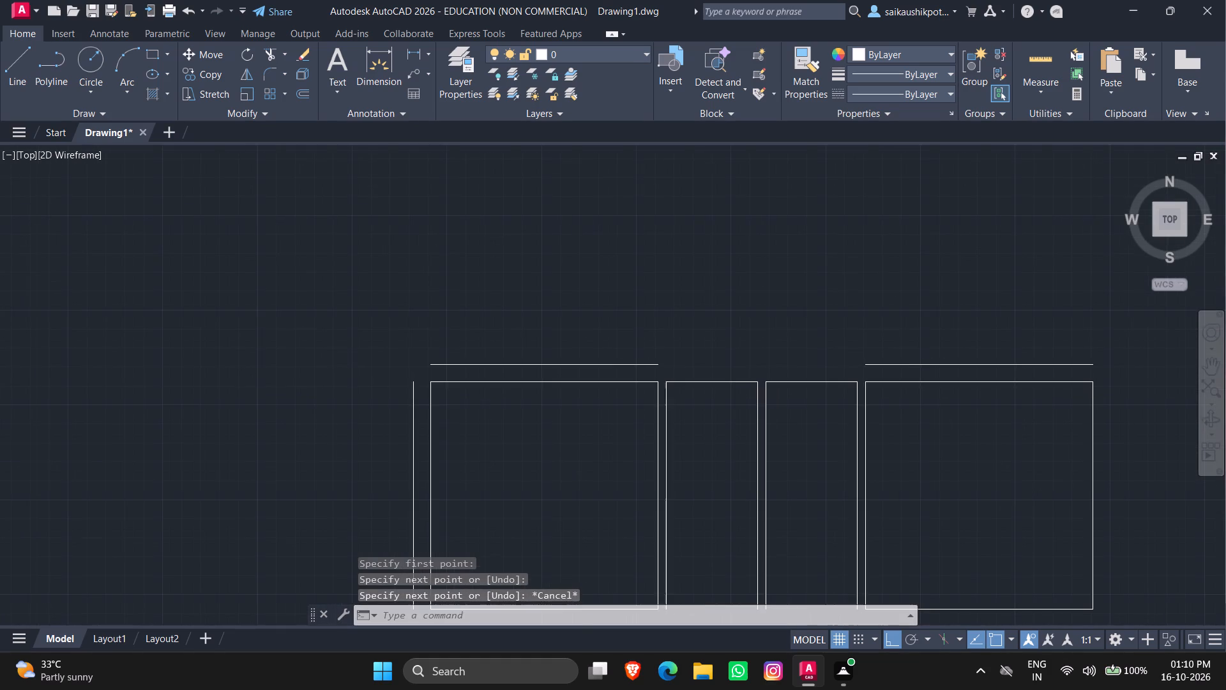
key(Escape)
key(Escape)
key(Escape)
Offset the top lines of both 4' wide rooms 9" upward as outer wall lines.
key(o)
key(Return)
text(9")
key(Return)
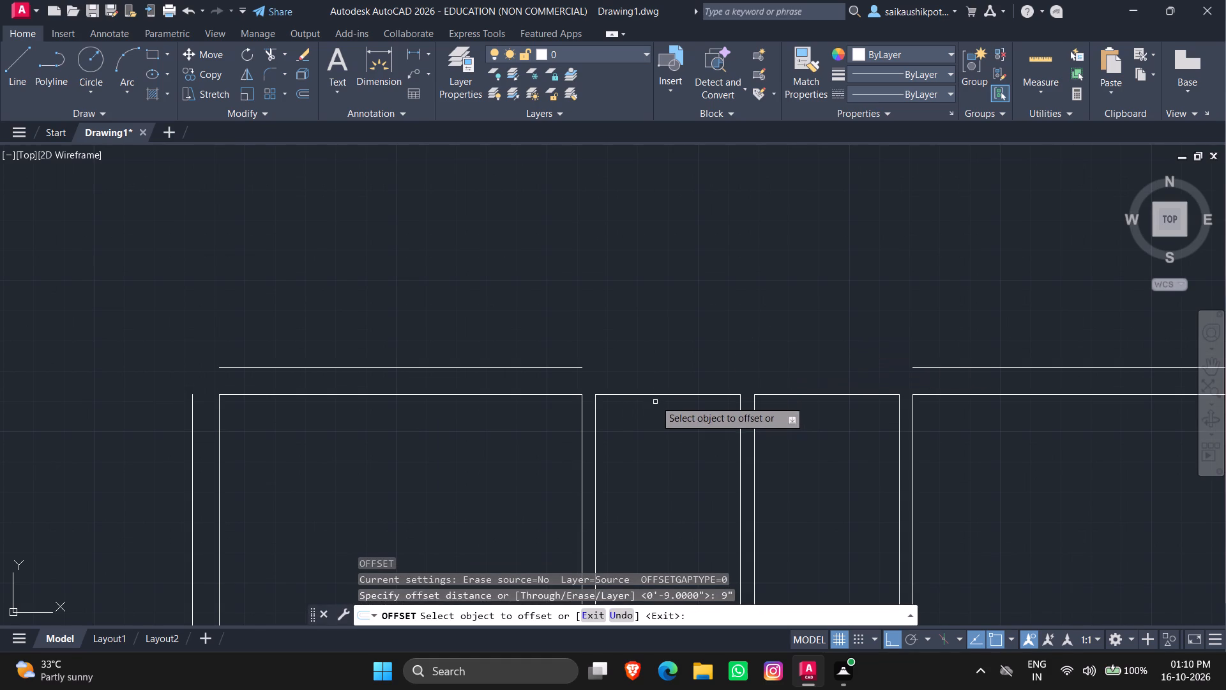
click(653, 394)
click(663, 351)
click(847, 394)
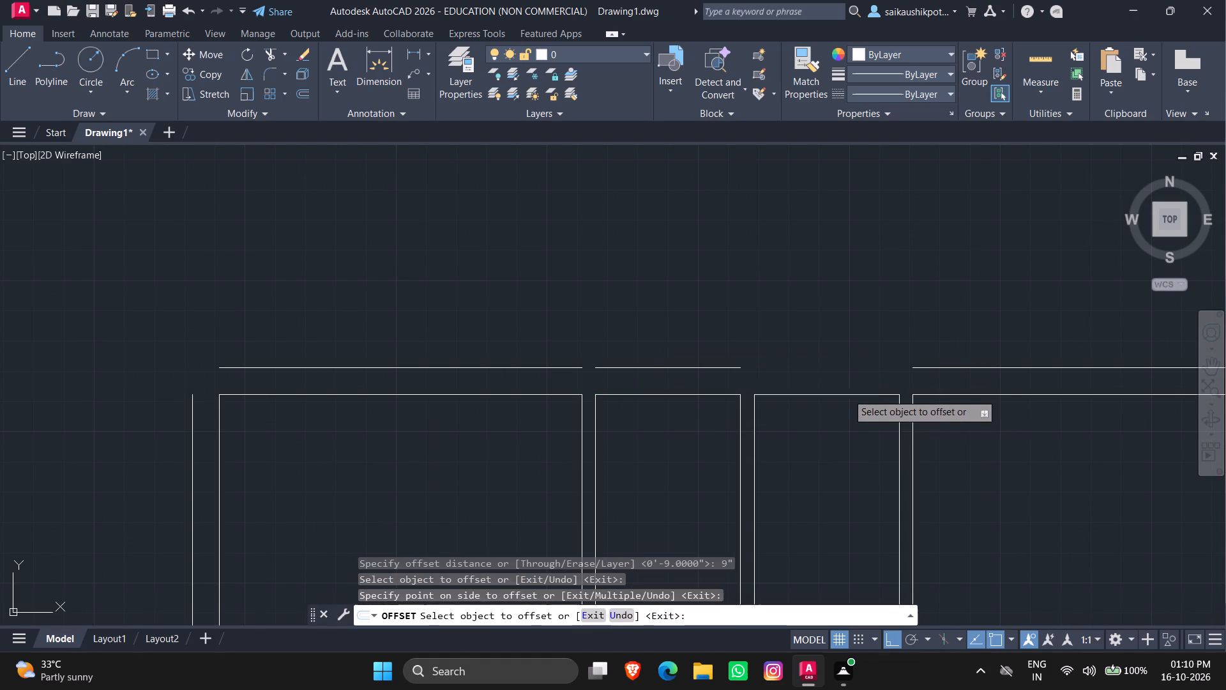
click(851, 341)
key(Escape)
key(Escape)
Join the four separate outer wall lines above the rooms into one continuous line.
click(534, 365)
click(633, 363)
click(634, 367)
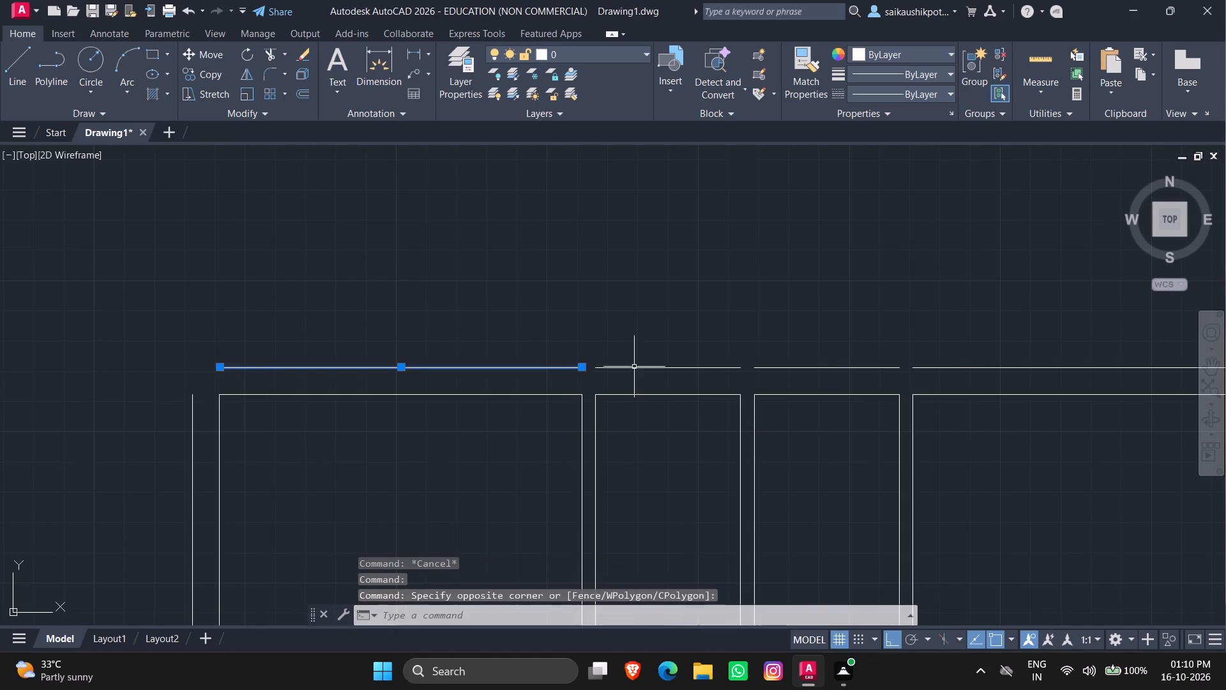
click(635, 369)
click(770, 365)
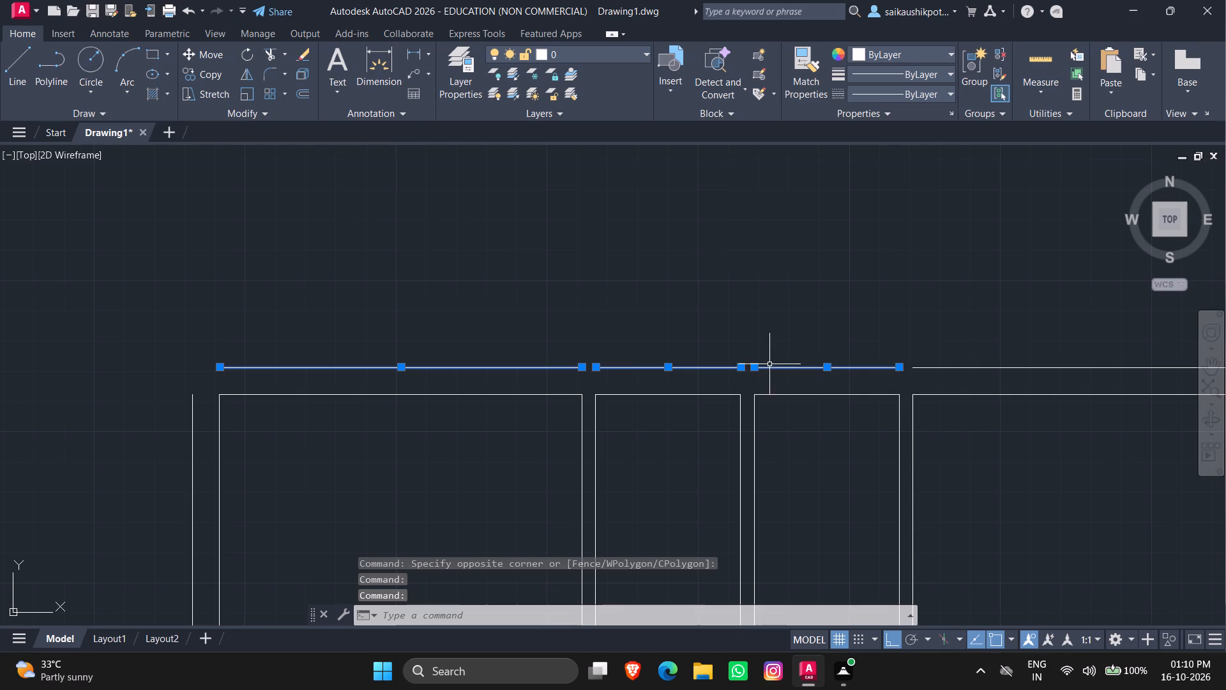
click(940, 368)
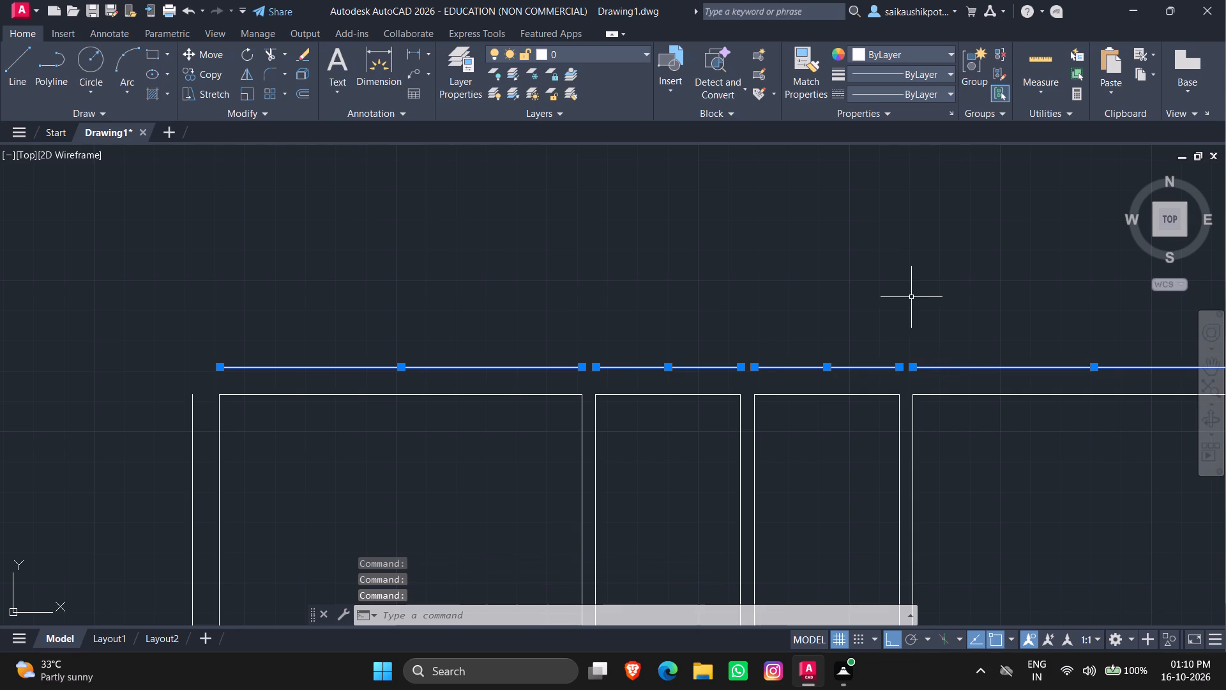
text(join)
key(Return)
key(Escape)
Fillet the left outer wall line and the top outer wall line into a square corner.
scroll(638, 324, down, 2)
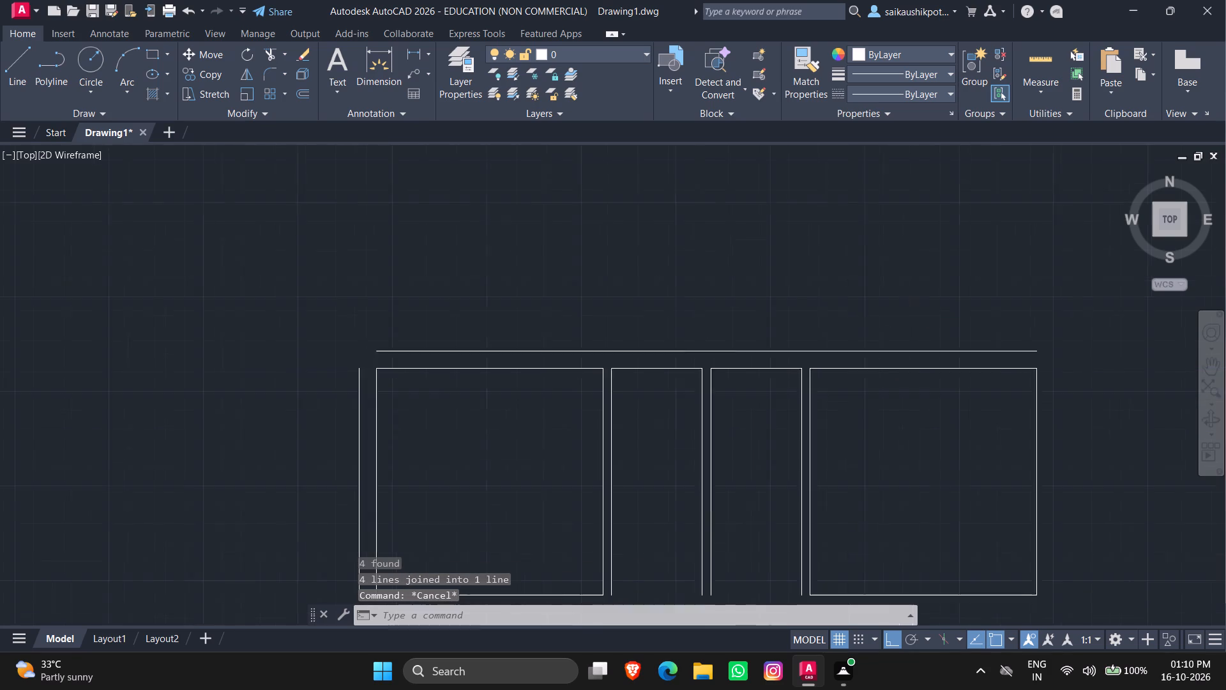
scroll(638, 324, down, 2)
scroll(529, 299, up, 1)
text(fillet)
key(Return)
scroll(628, 358, up, 2)
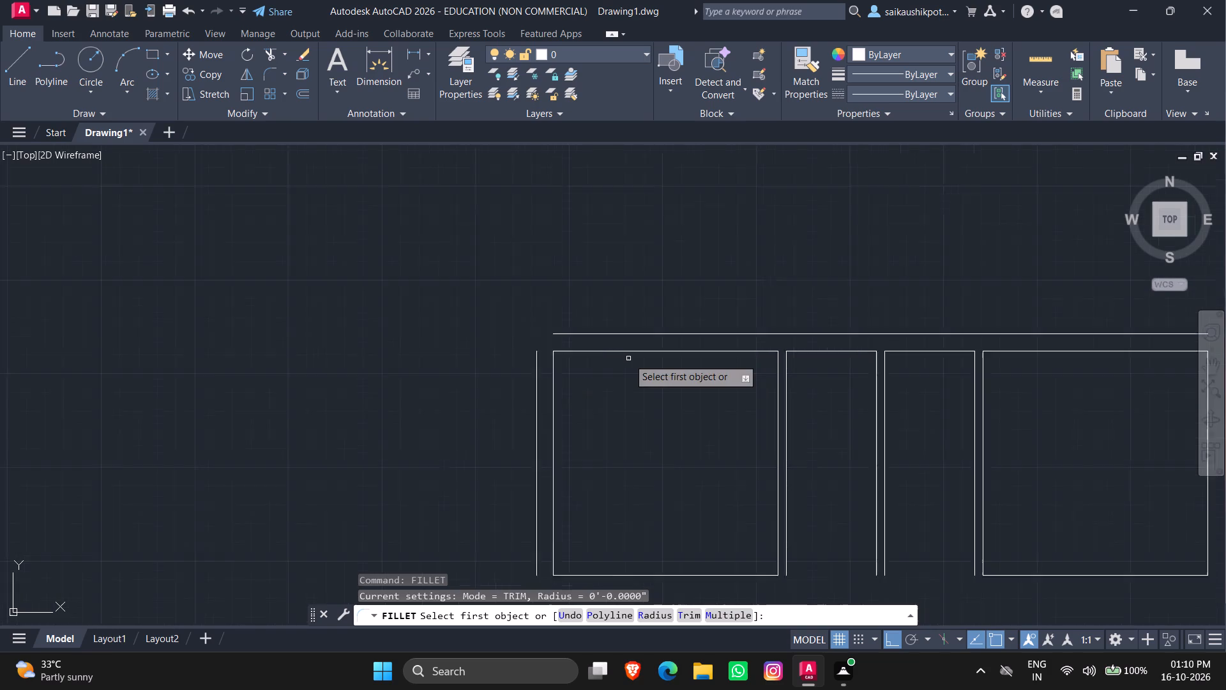
scroll(628, 358, up, 1)
click(479, 378)
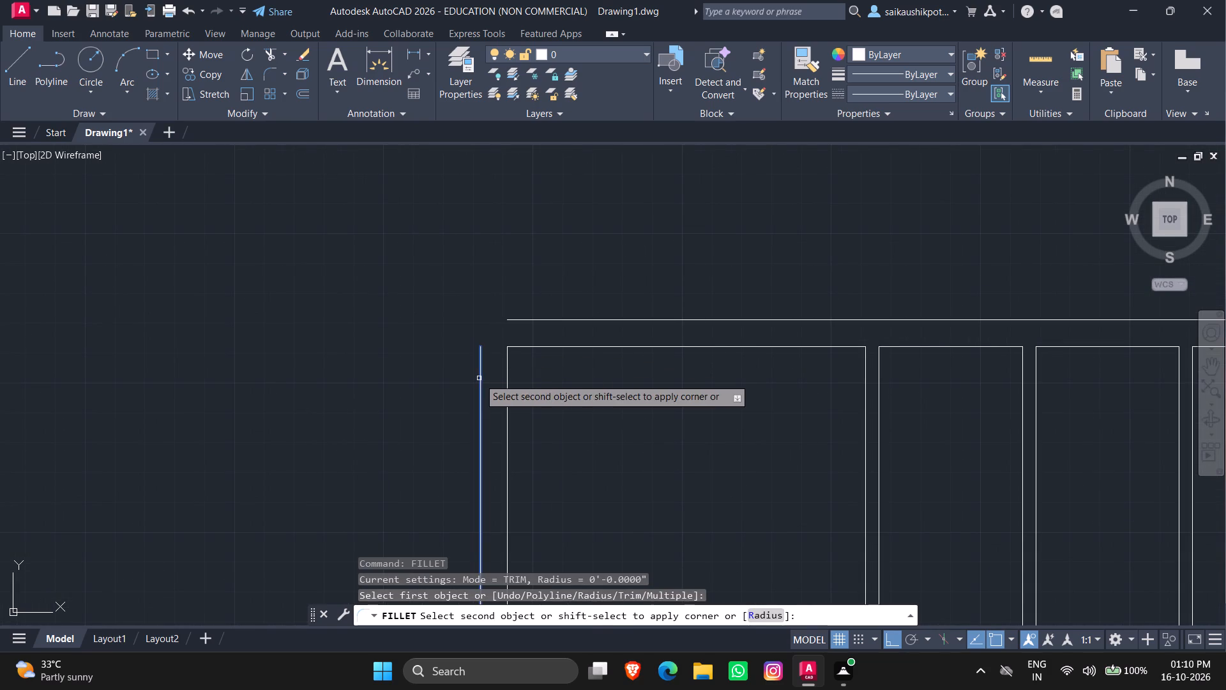
click(514, 324)
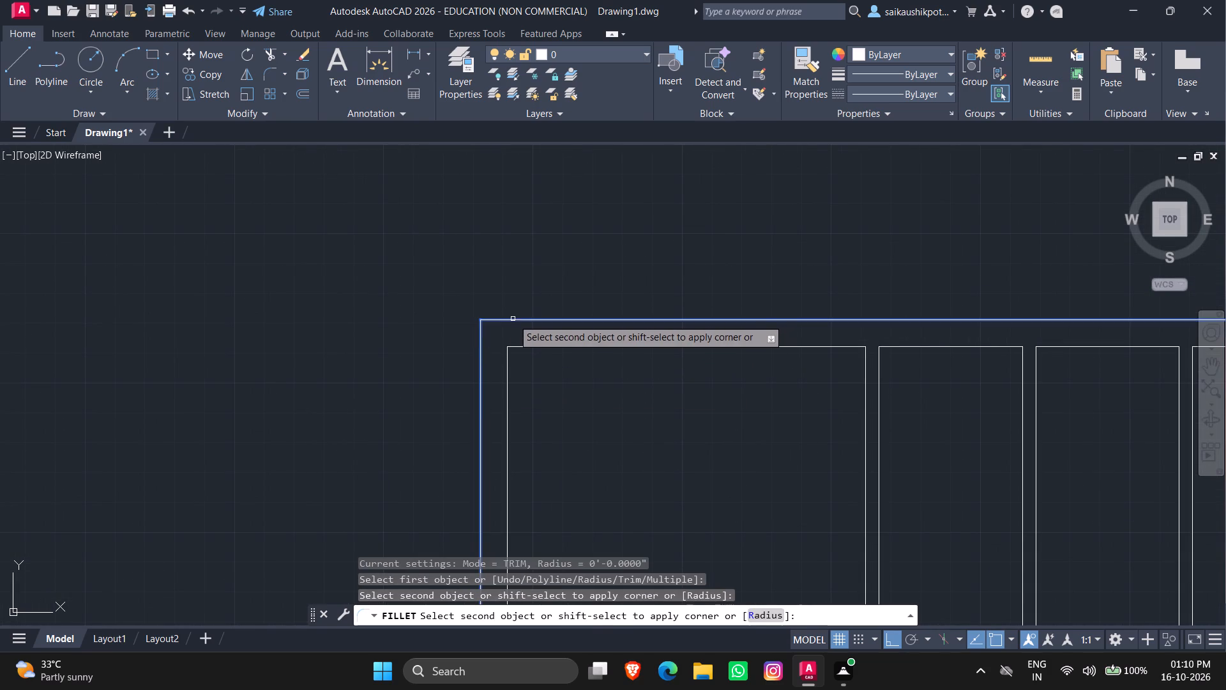
click(513, 319)
scroll(367, 201, down, 3)
key(Escape)
scroll(720, 302, up, 1)
key(Escape)
key(Escape)
key(Escape)
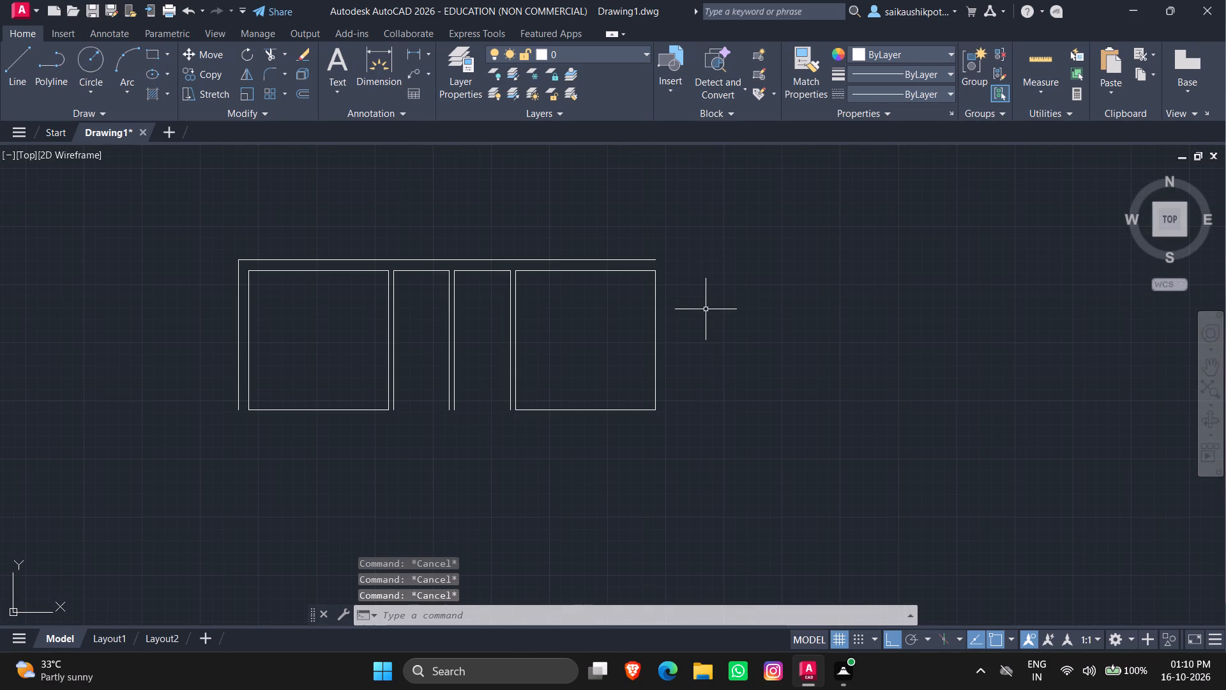
Offset the right-hand large room's right line 9" outward as its outer wall line.
key(o)
key(Return)
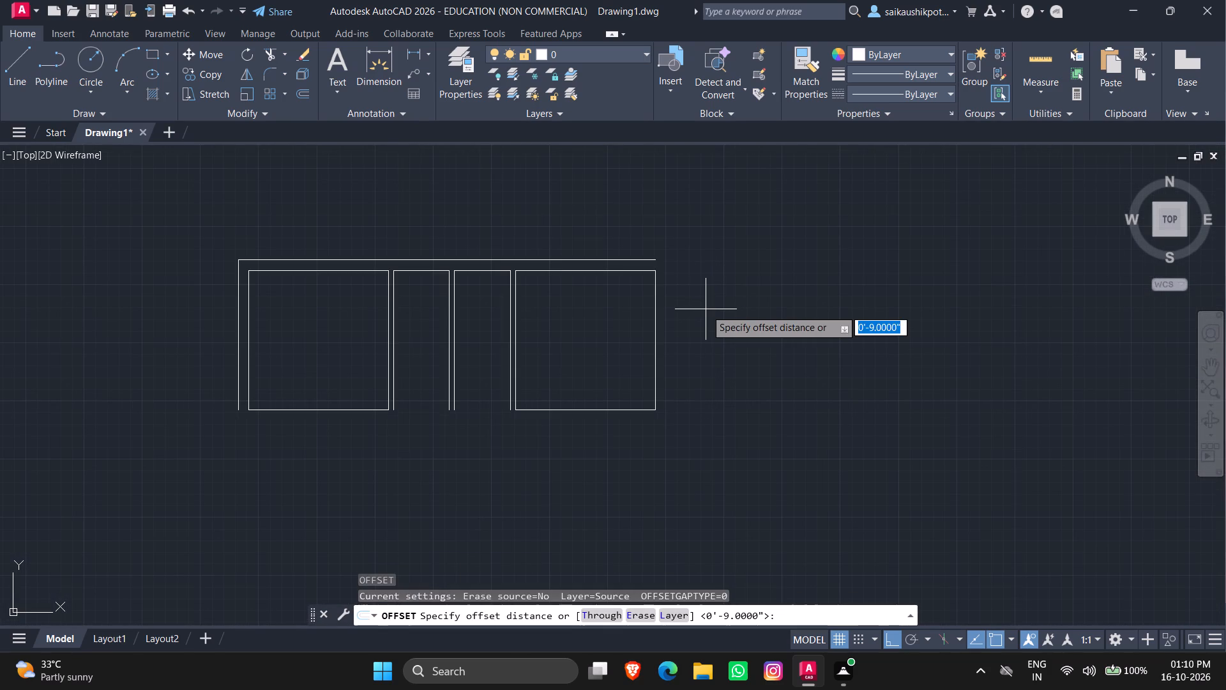
key(9)
key(shift+quotedbl)
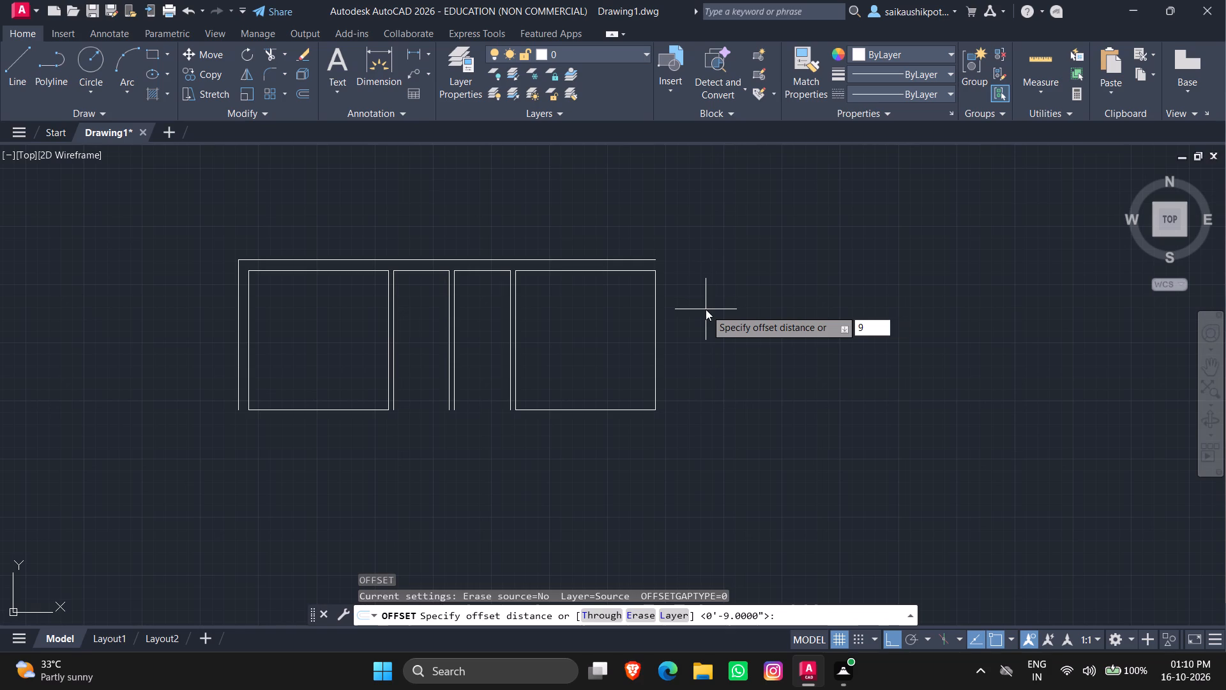
key(Return)
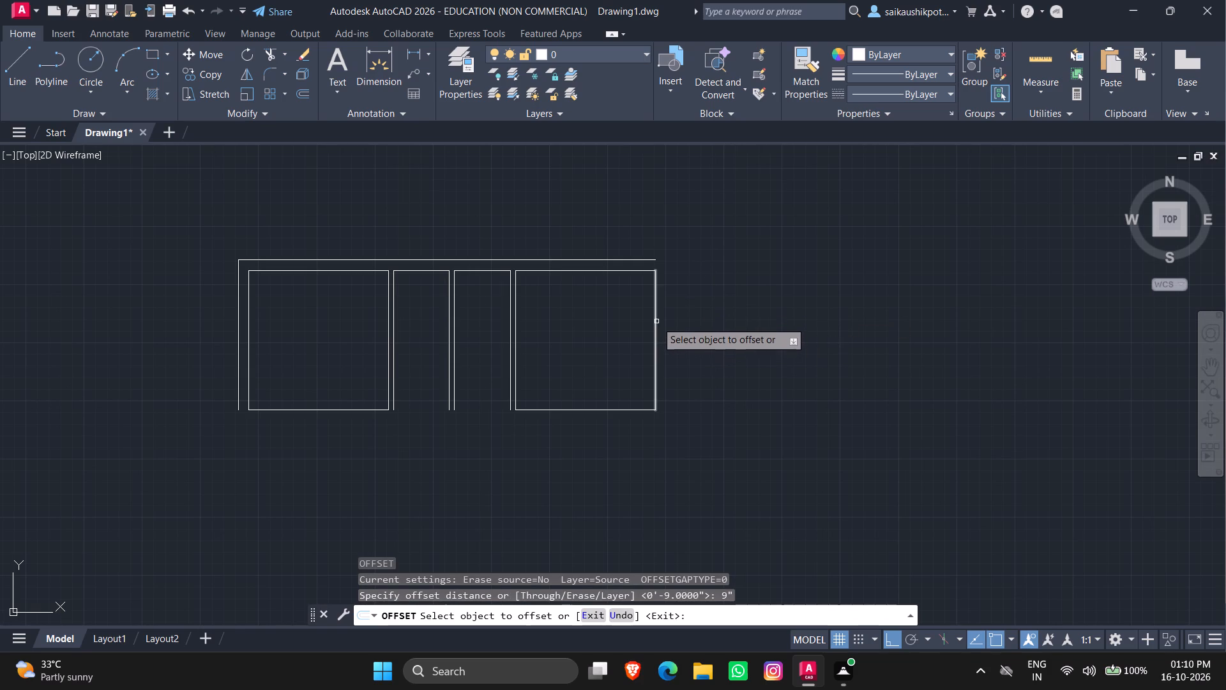
click(656, 321)
click(689, 328)
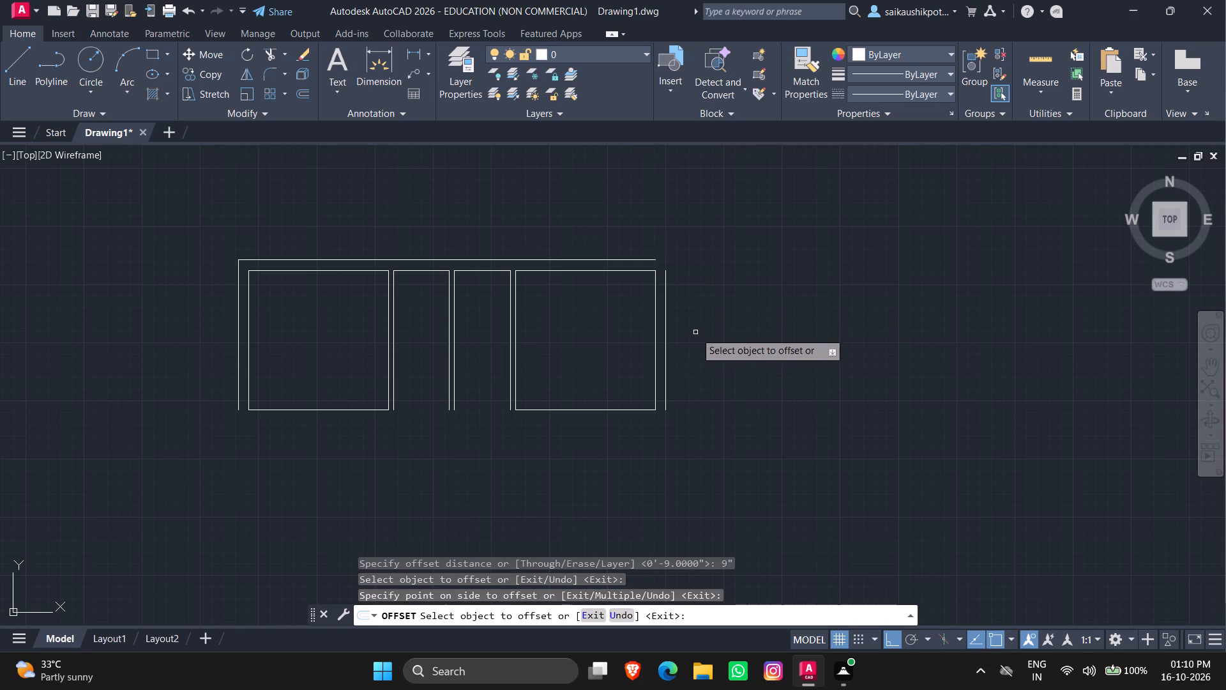
key(Escape)
key(Escape)
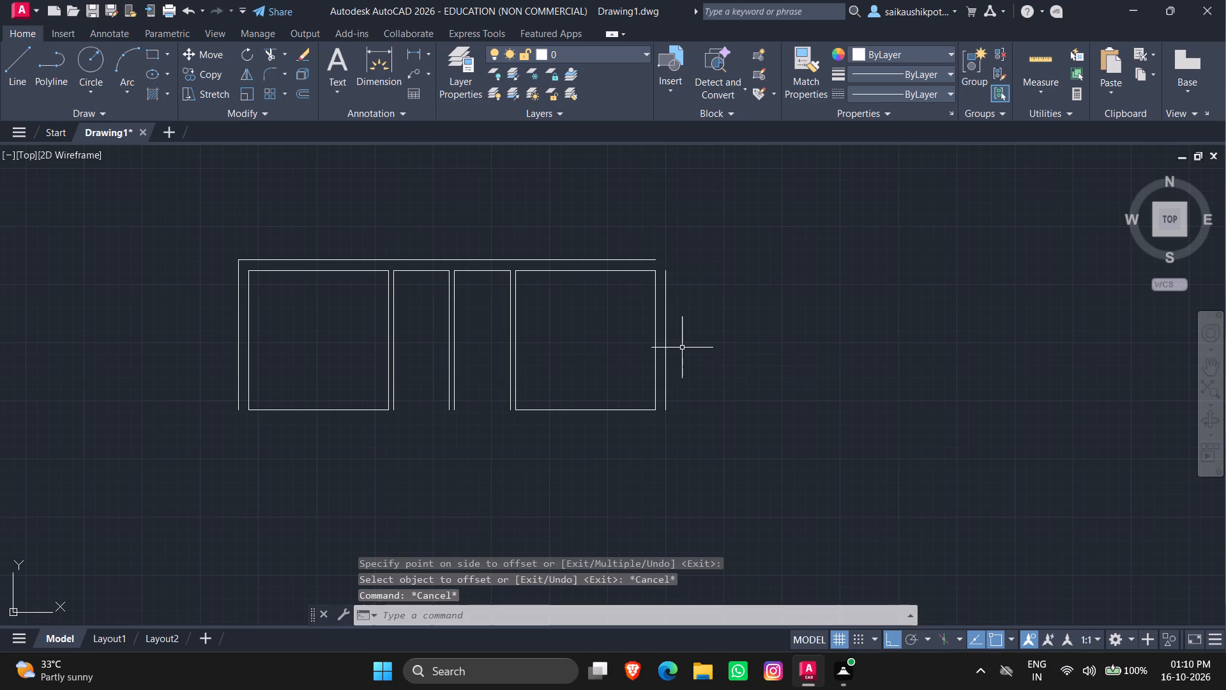
Fillet the top outer wall line and the right outer wall line into a square corner.
text(fillet)
key(Return)
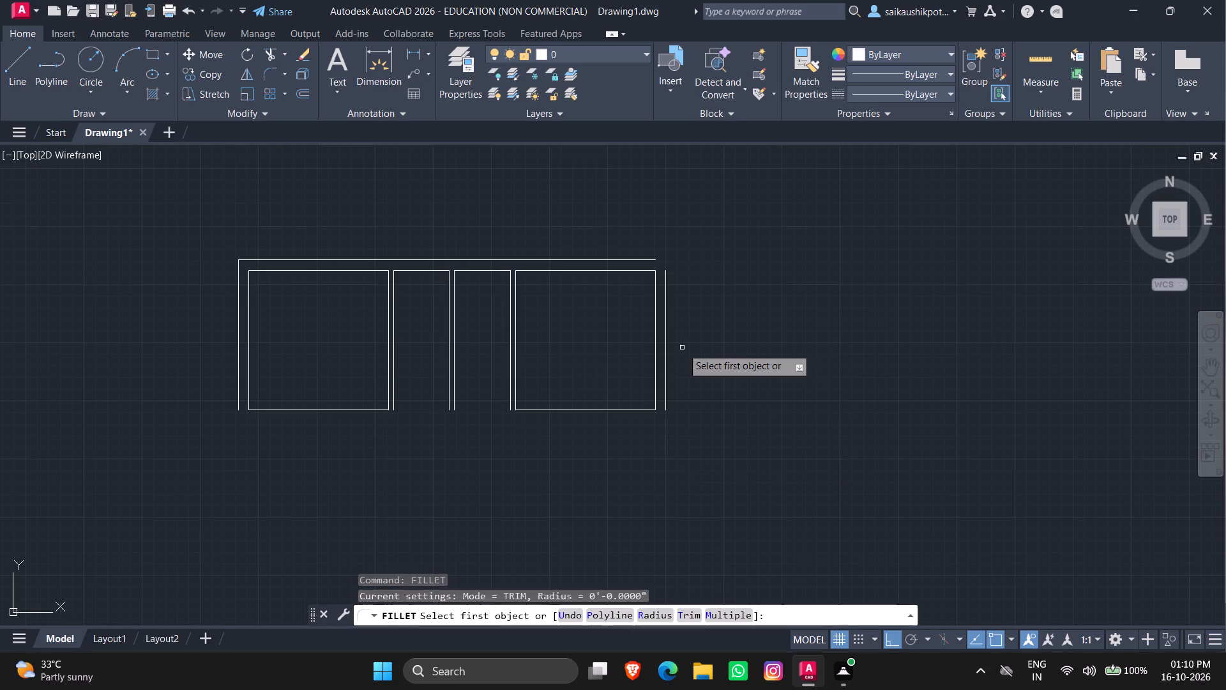
click(642, 259)
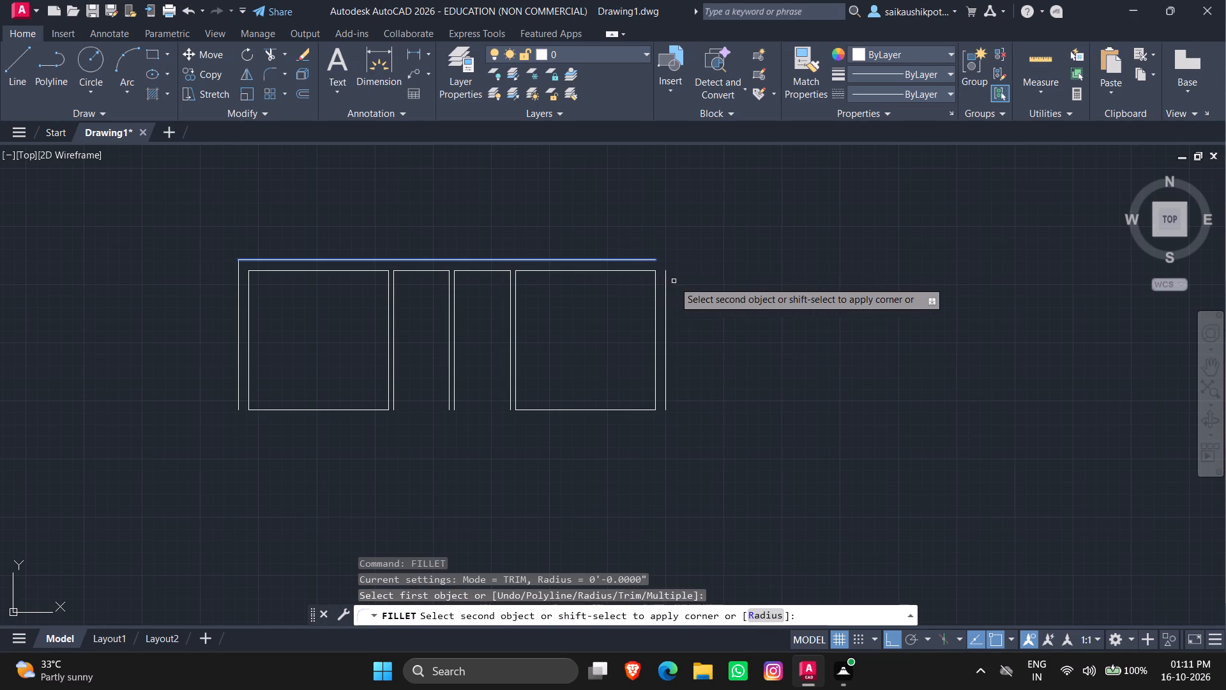
click(666, 283)
key(Escape)
key(Escape)
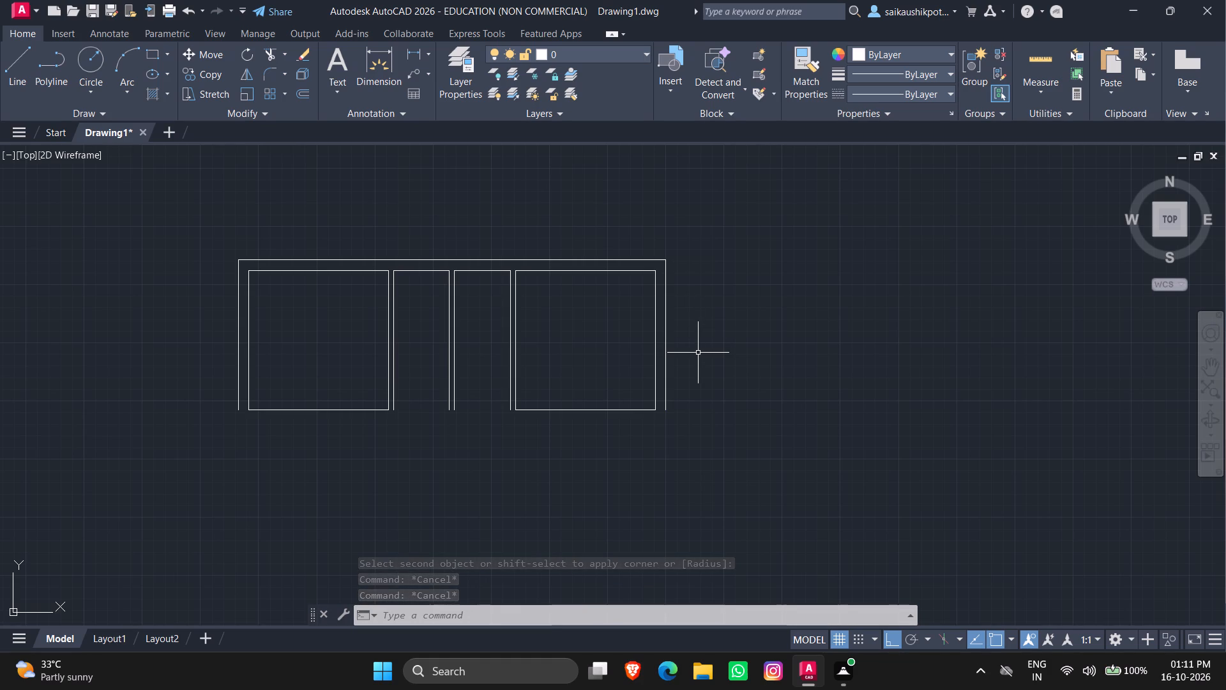
Offset the right-hand large room's bottom line 4.5" downward for the partition wall.
key(o)
key(Return)
text(4.5")
key(Return)
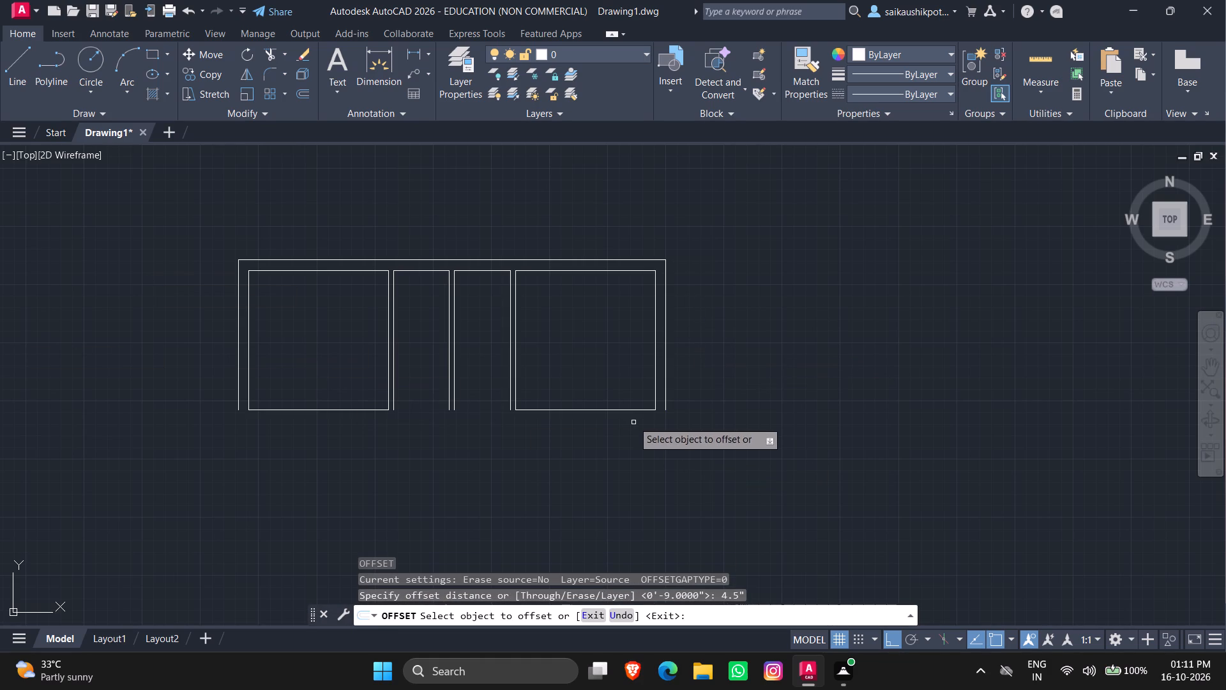
click(607, 411)
click(610, 468)
key(Escape)
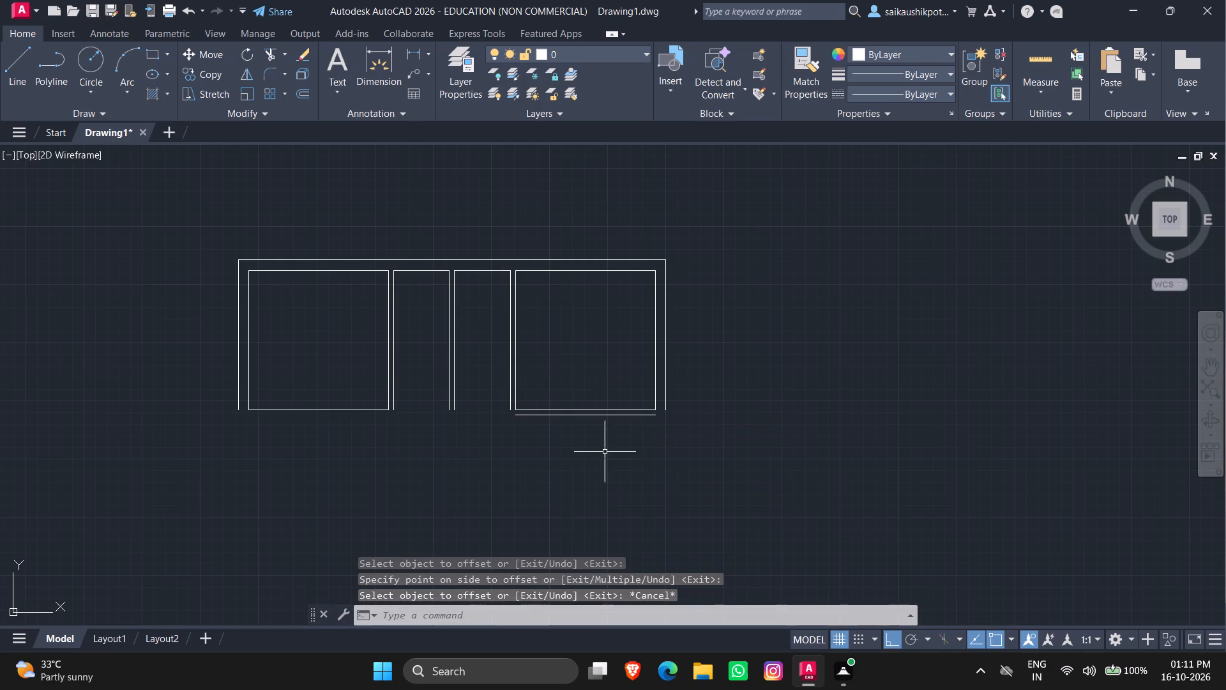
Offset the partition wall's lower line 13' downward as the bottom line of a new room below the right-hand room.
key(o)
key(Return)
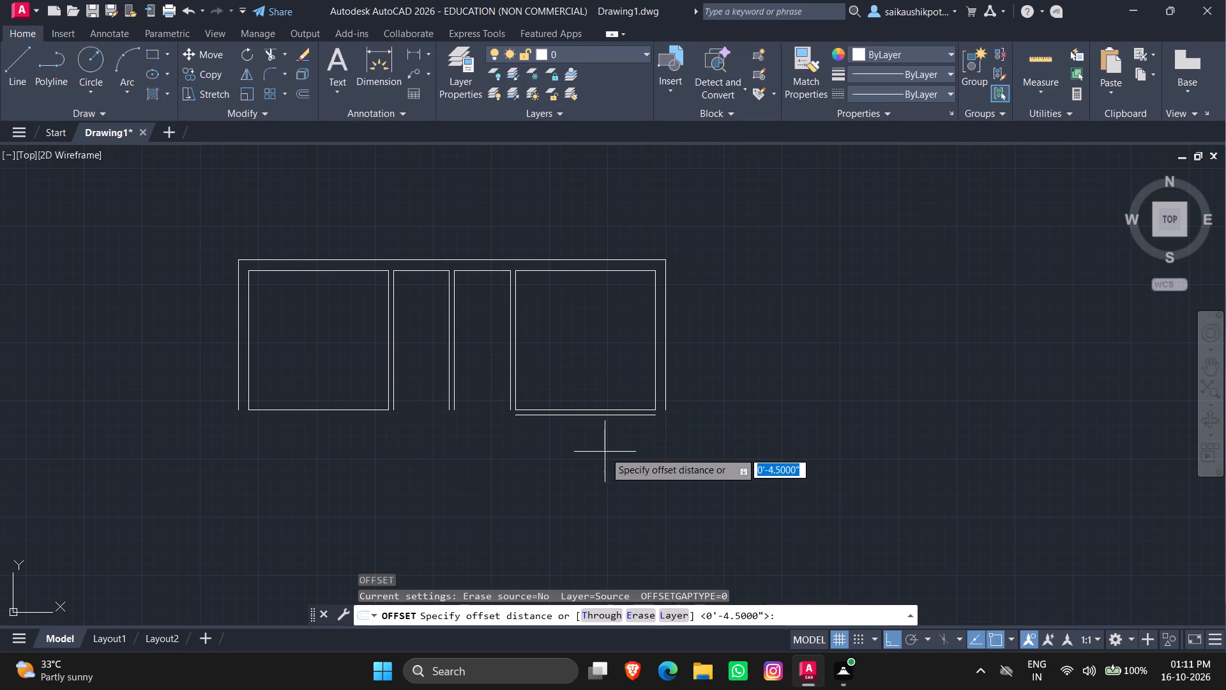
text(13')
key(Return)
scroll(573, 211, down, 2)
scroll(575, 305, up, 1)
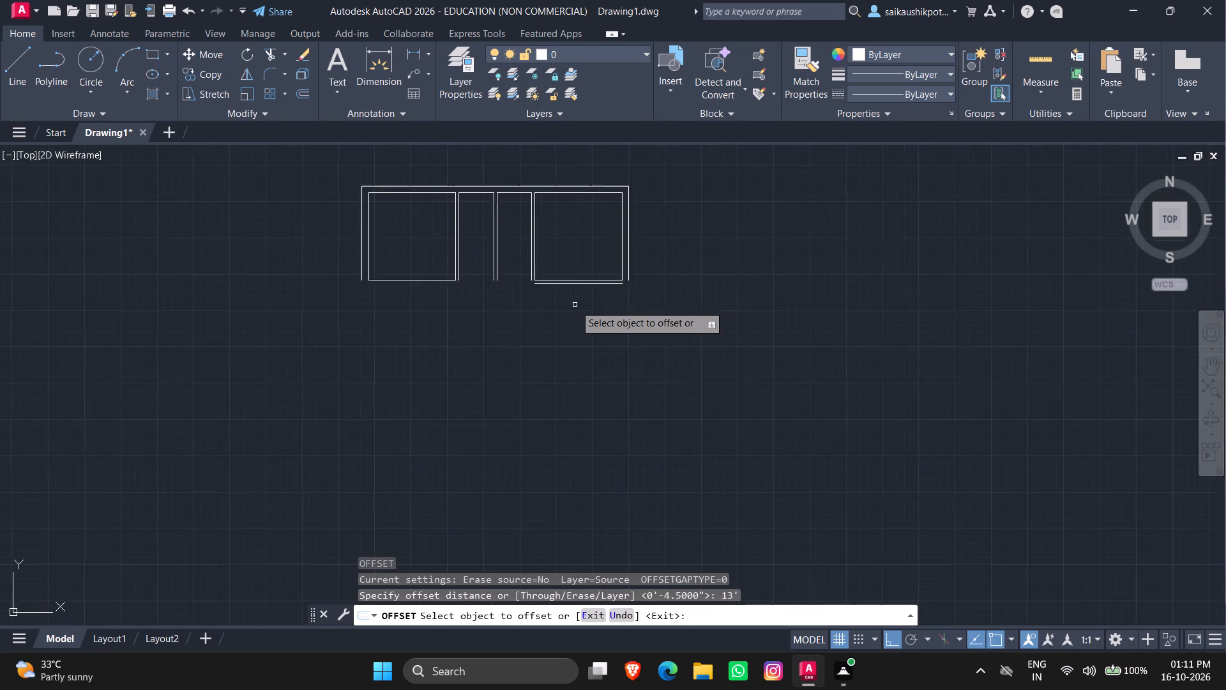
scroll(575, 305, up, 1)
click(543, 272)
click(584, 412)
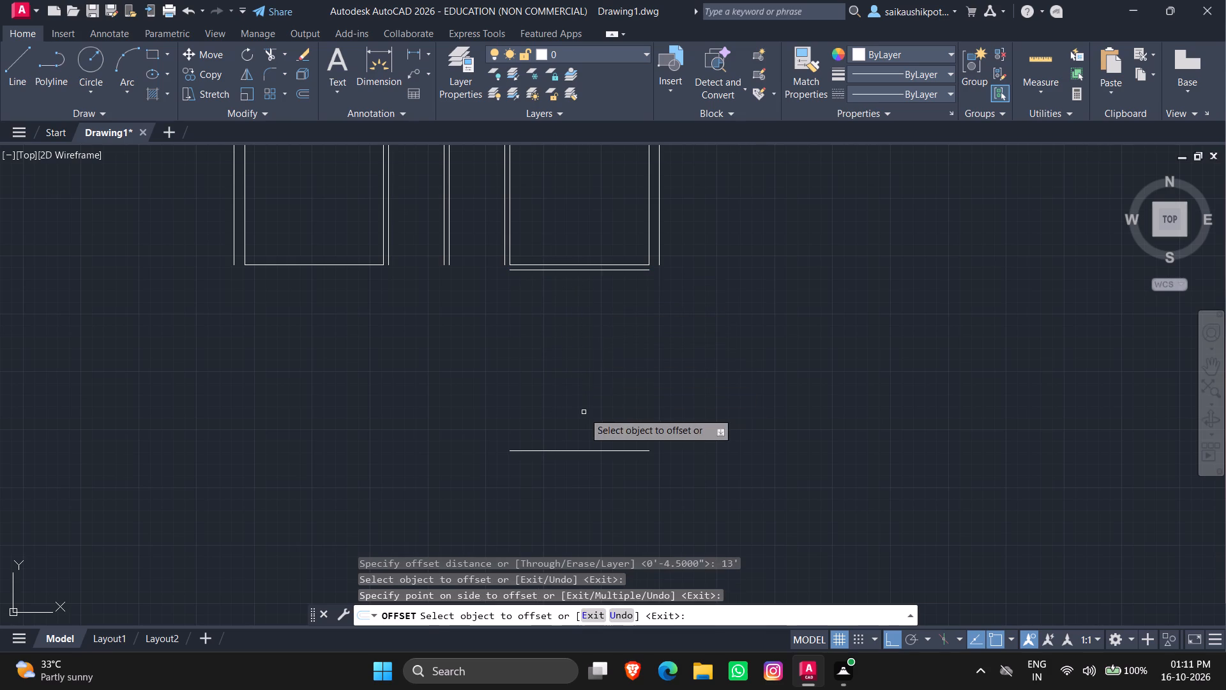
key(Escape)
key(Escape)
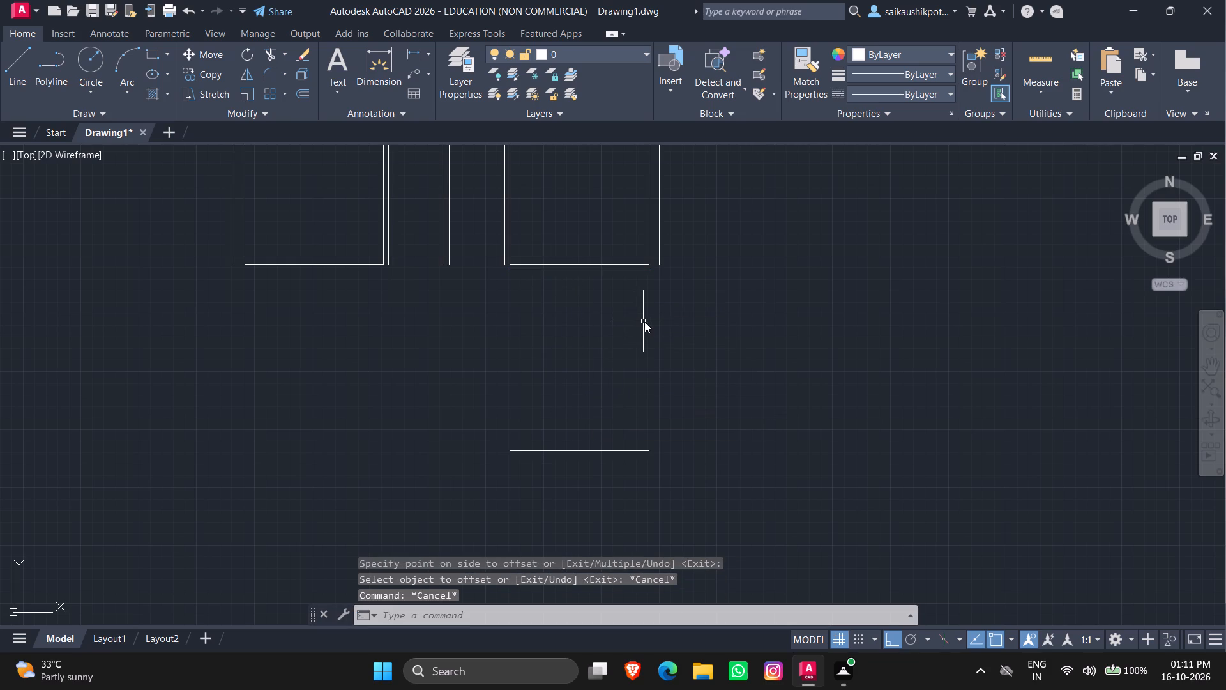
Draw a vertical line joining the right ends of the lower room's top and bottom lines.
key(l)
key(Return)
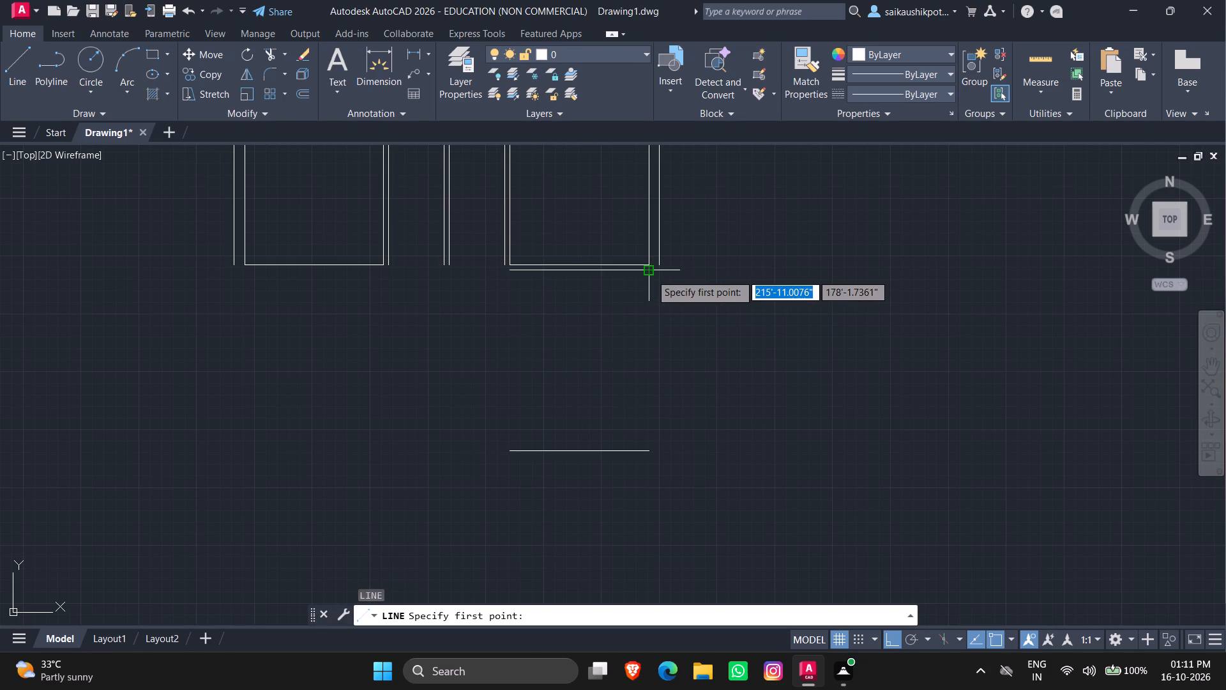
click(651, 274)
click(646, 452)
key(Escape)
key(Escape)
key(Escape)
key(Escape)
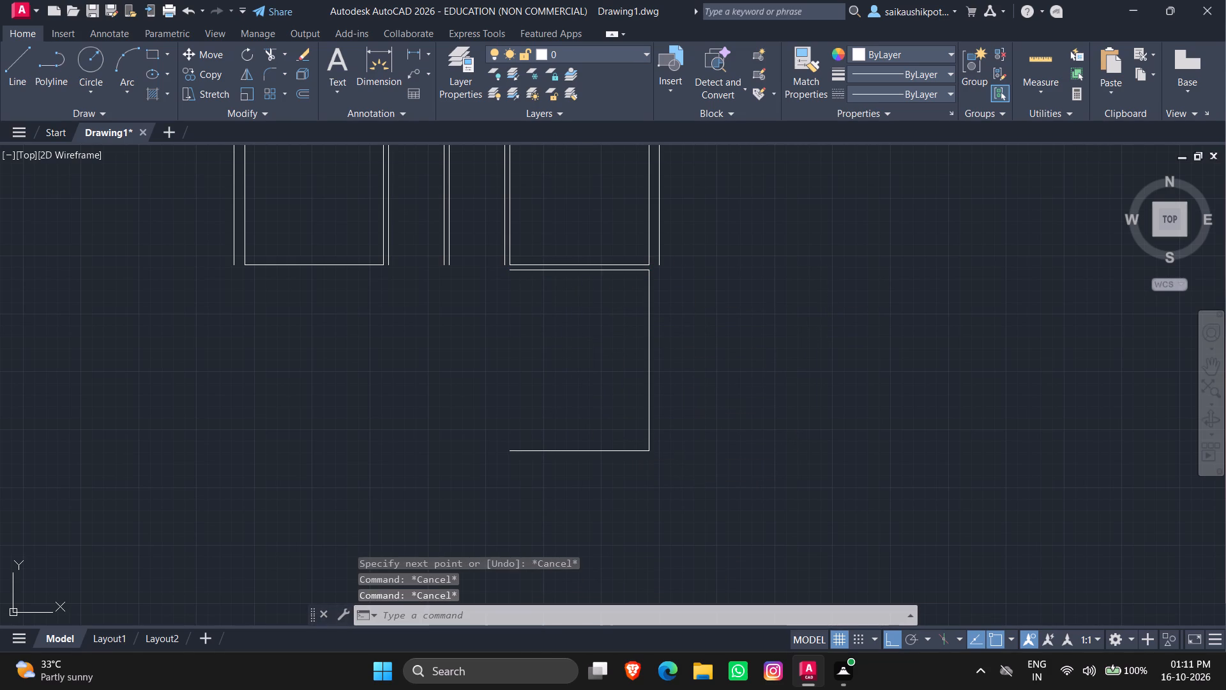
key(Escape)
Offset the lower room's right line 9" outward as its outer wall line.
key(o)
key(Return)
text(9")
key(Return)
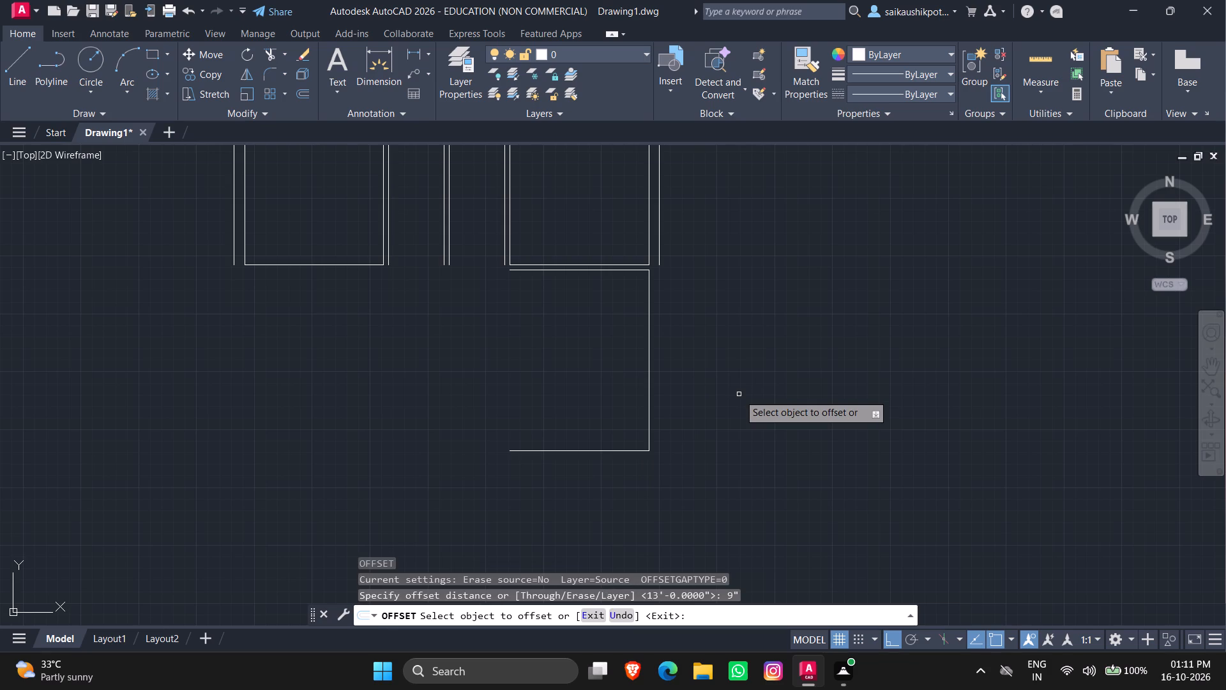
click(650, 403)
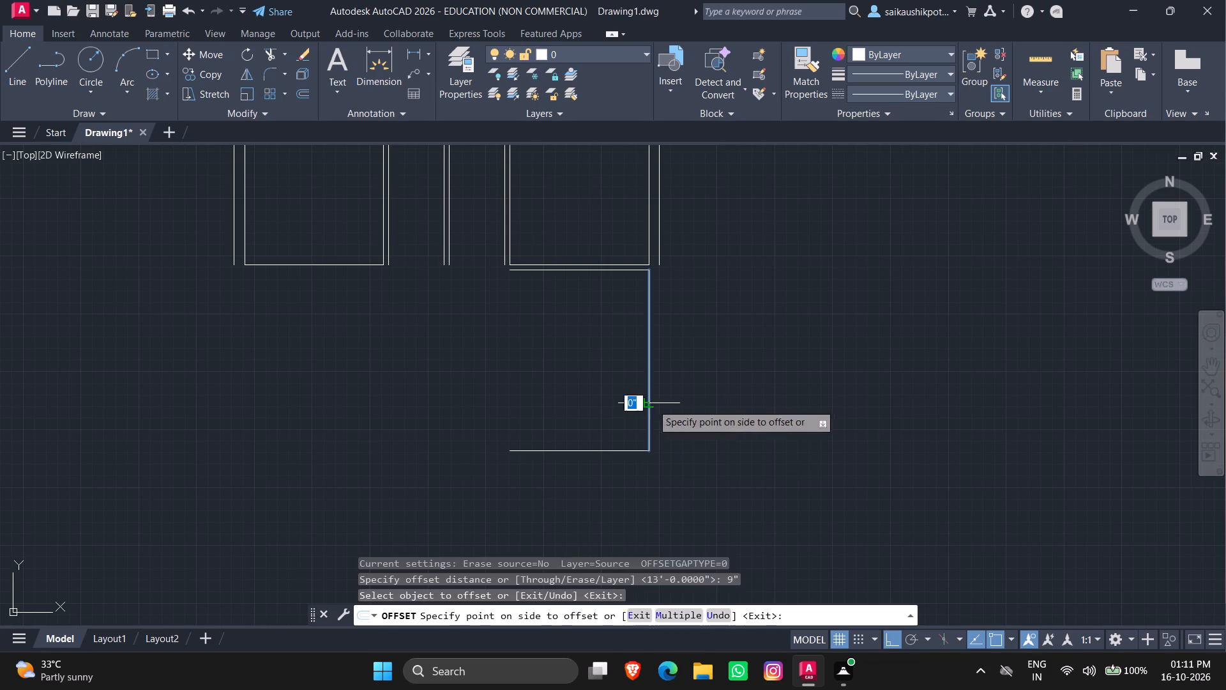
click(711, 399)
key(Escape)
key(Escape)
Join the right-hand outer wall lines of the upper and lower rooms into one line.
click(659, 254)
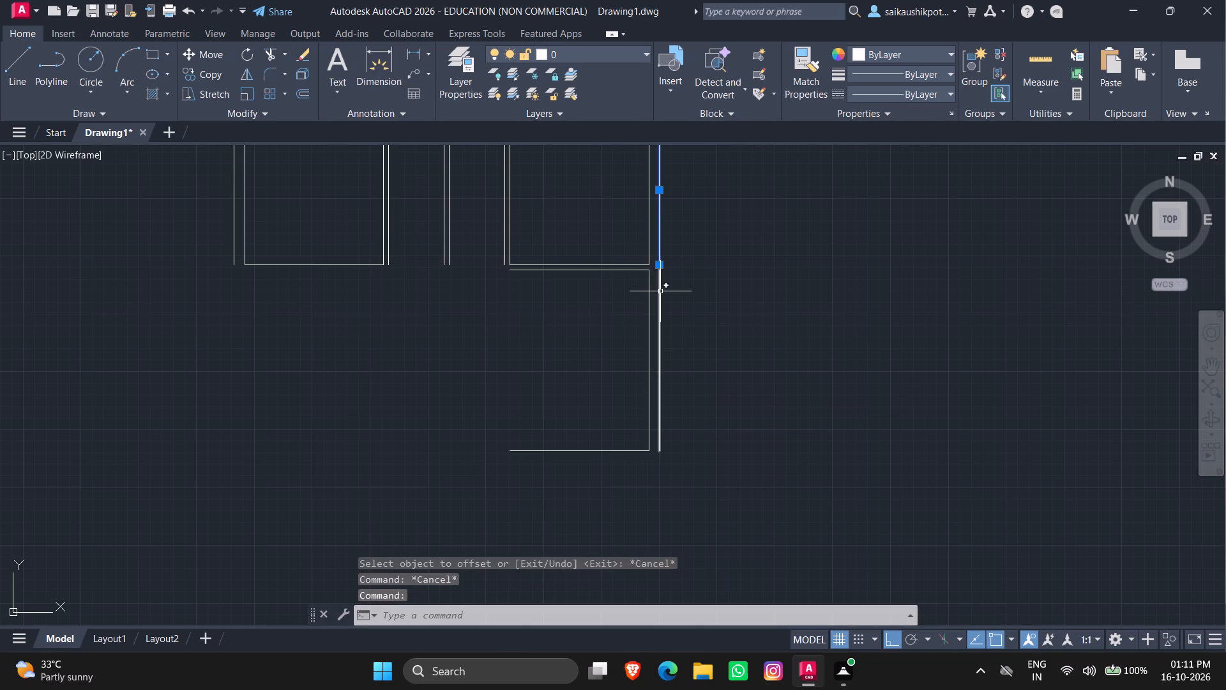
click(660, 292)
text(join)
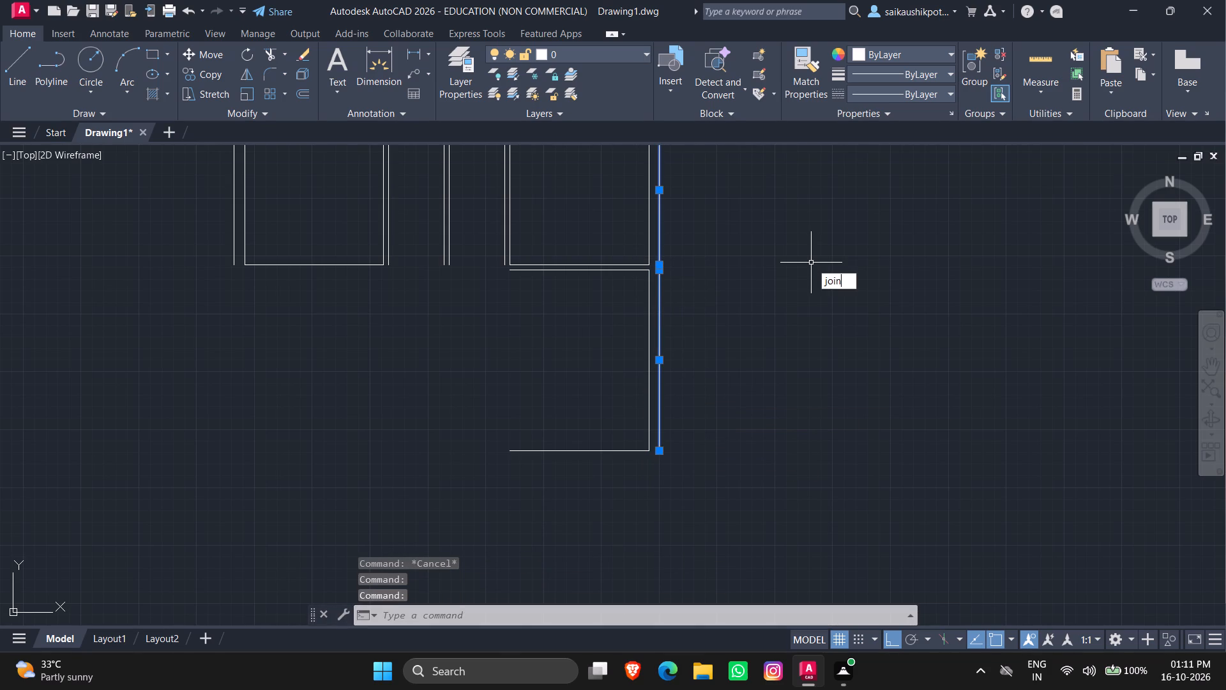
key(Return)
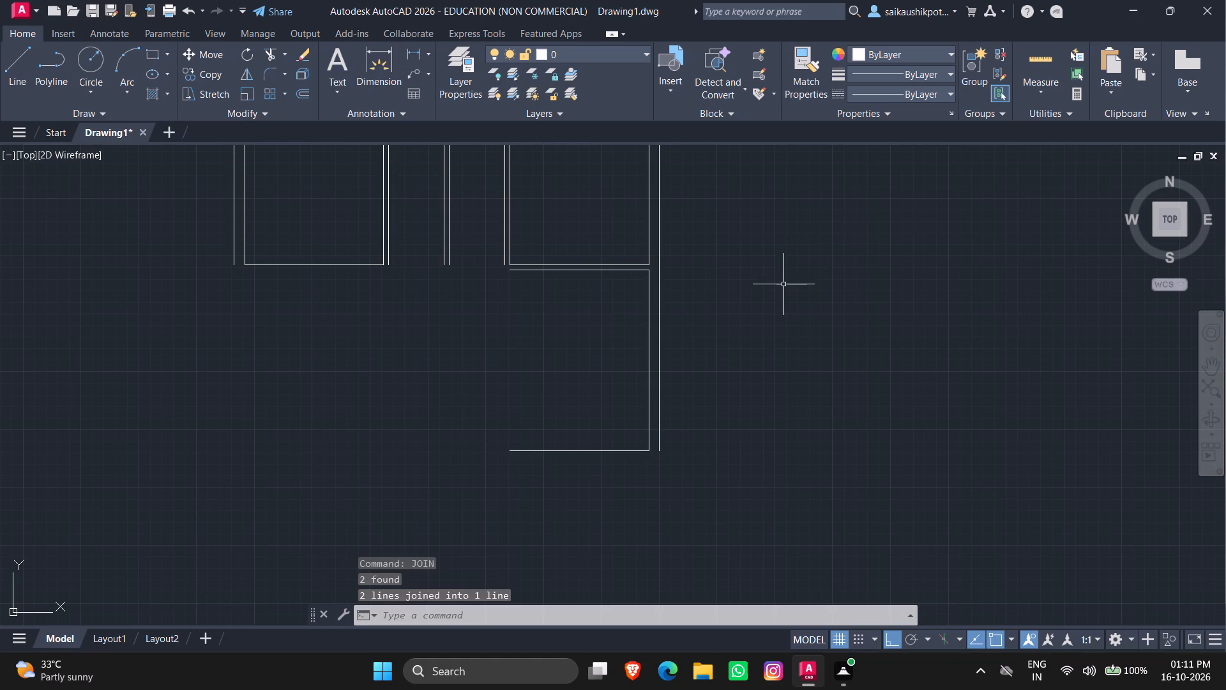
key(Escape)
key(Escape)
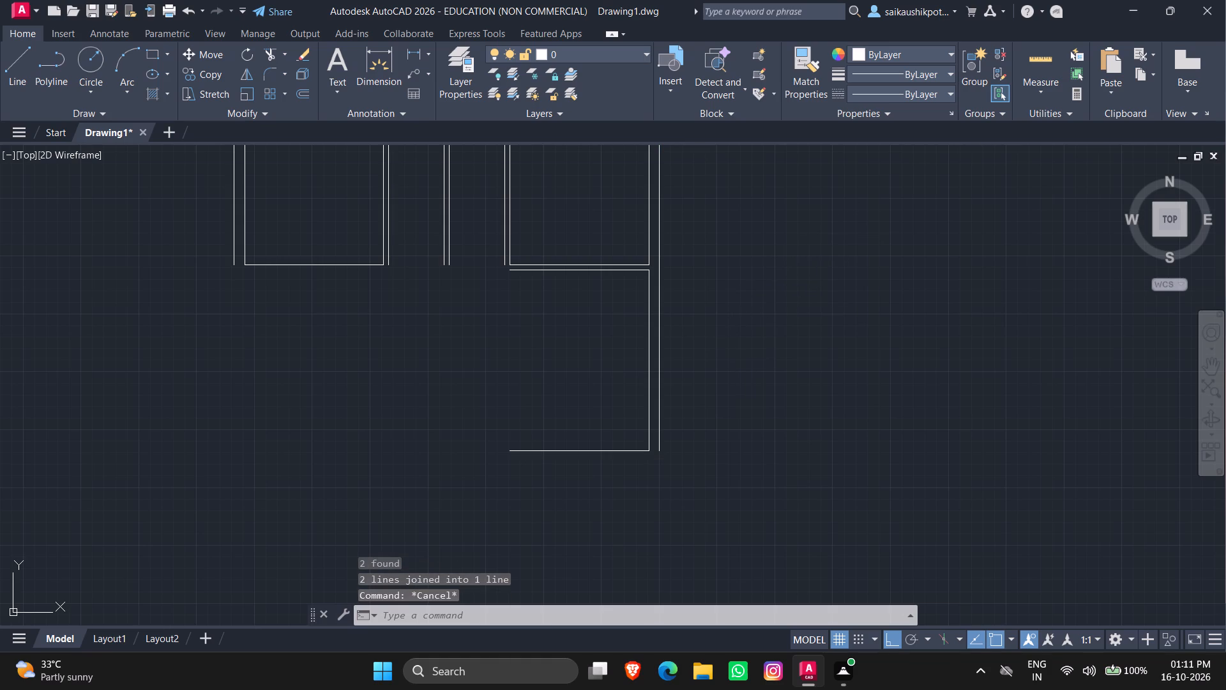
Offset the lower room's bottom line 9" downward as its outer wall line.
key(o)
key(Return)
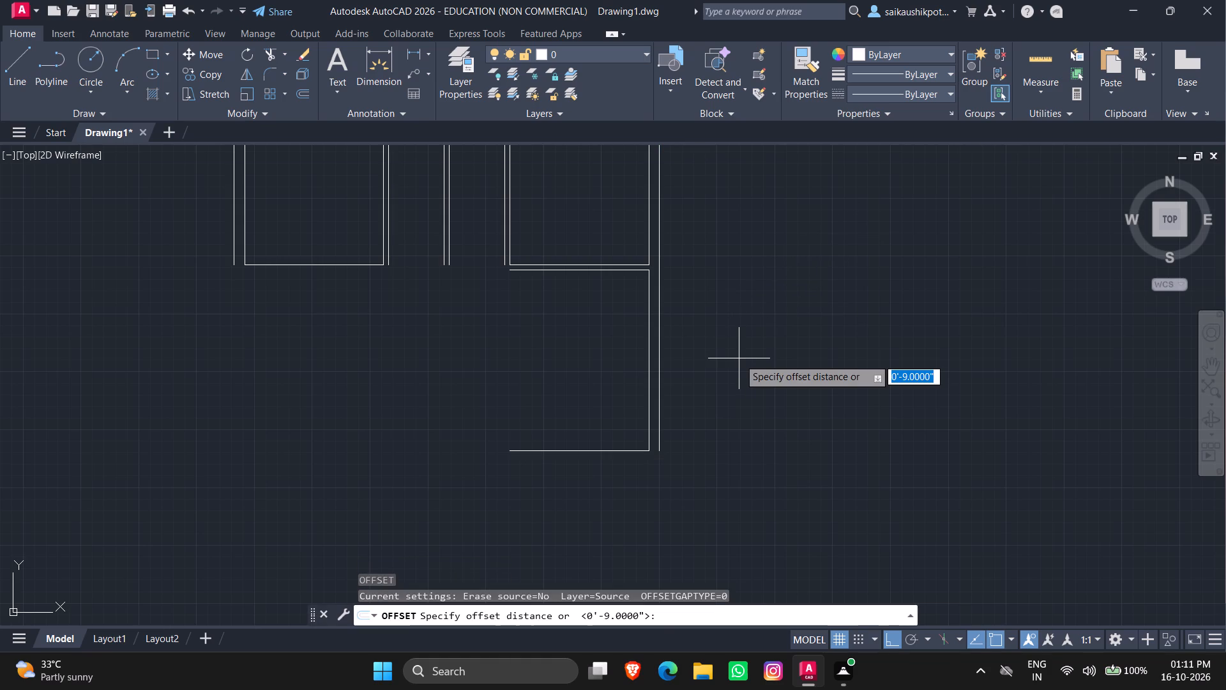
key(9)
key(shift+quotedbl)
key(Return)
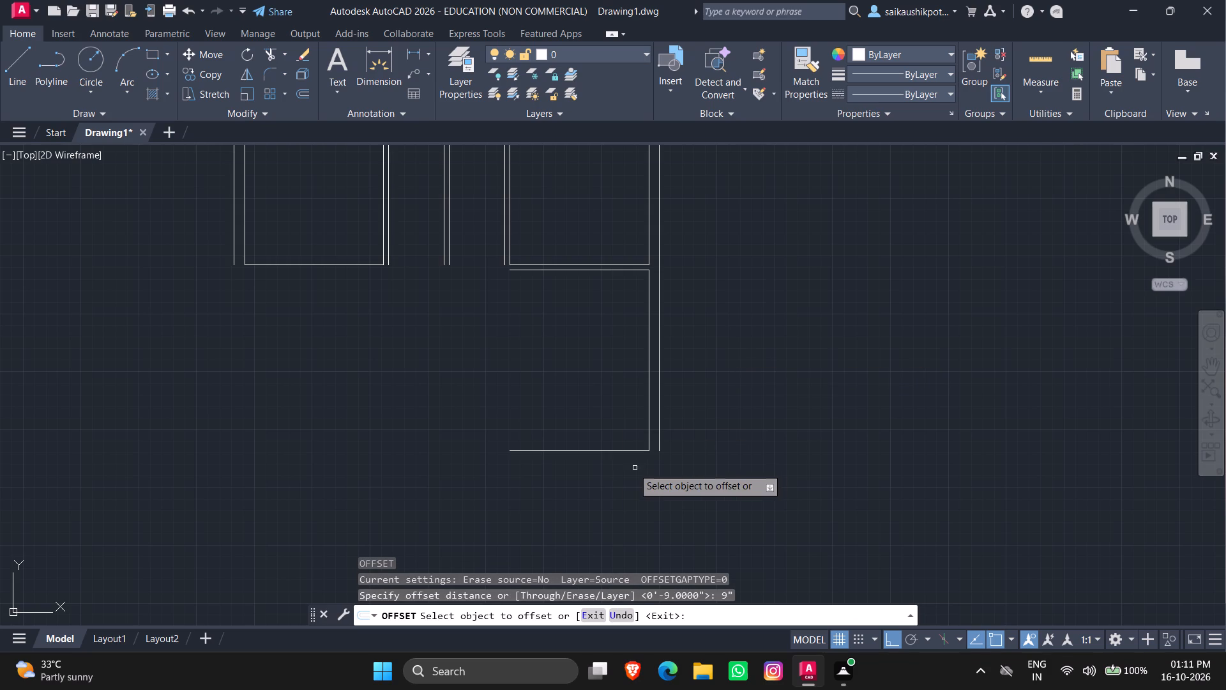
click(569, 452)
click(585, 487)
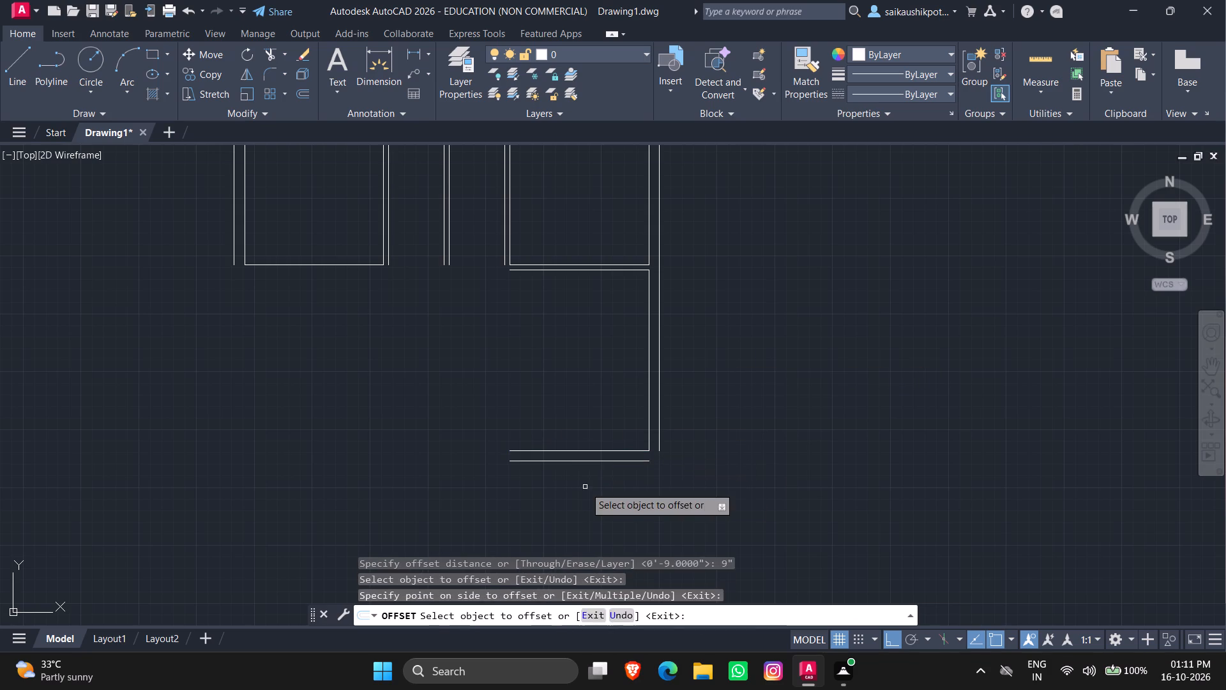
key(Escape)
key(Escape)
Fillet the lower room's bottom and right outer wall lines with zero radius into a closed square corner.
text(fill)
text(et)
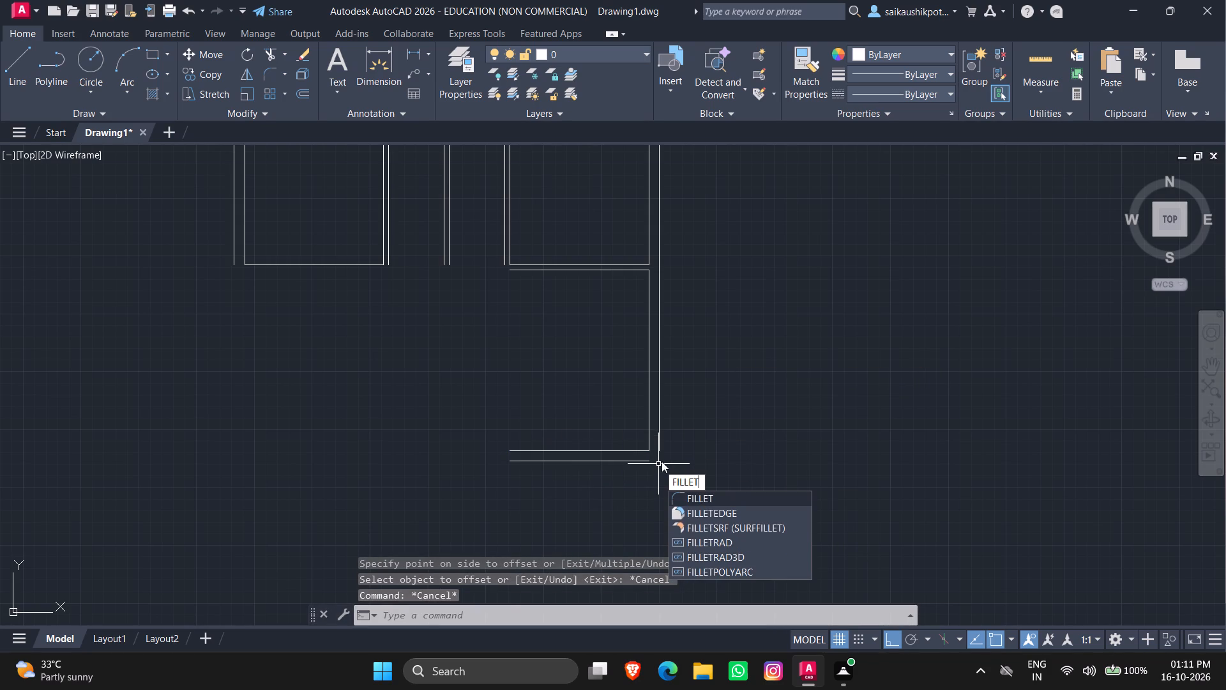
key(Return)
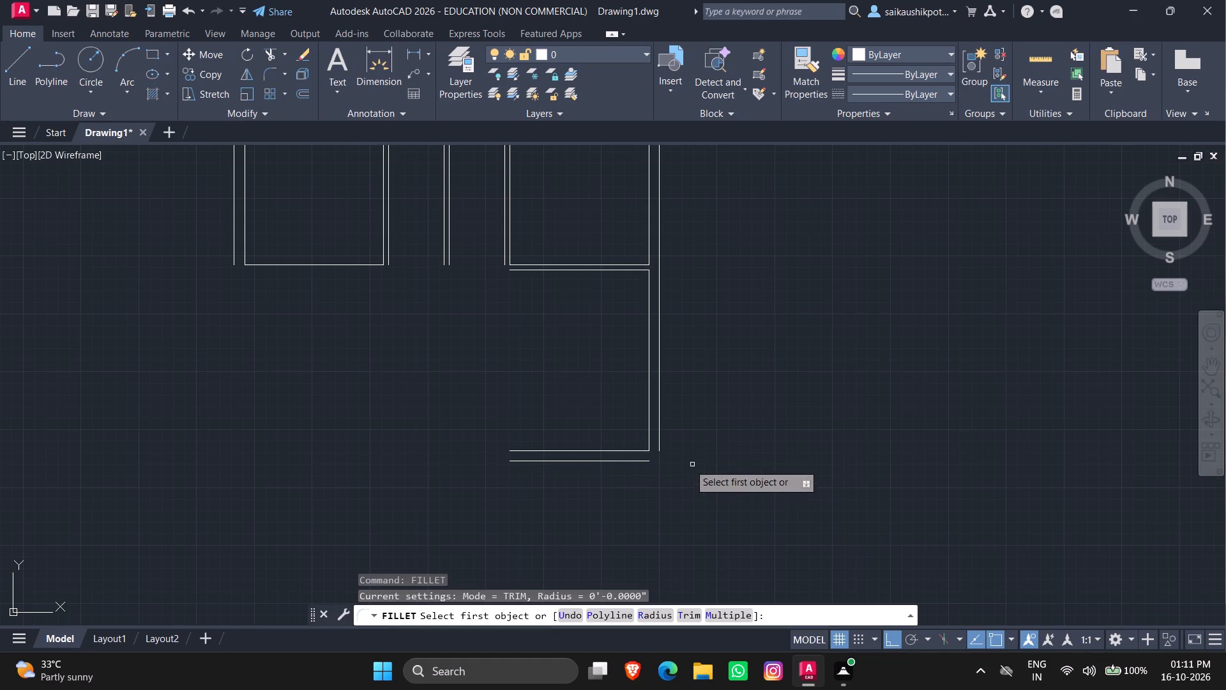
scroll(658, 475, up, 2)
click(618, 441)
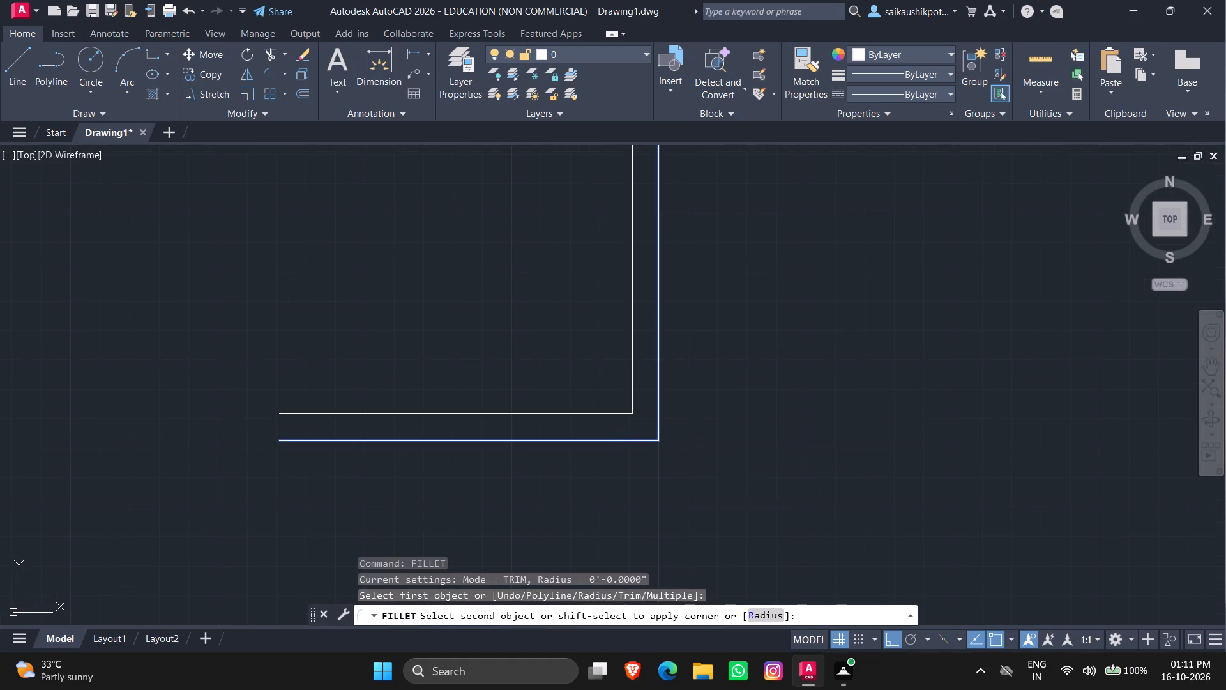
click(661, 411)
scroll(676, 450, down, 2)
key(Escape)
key(Escape)
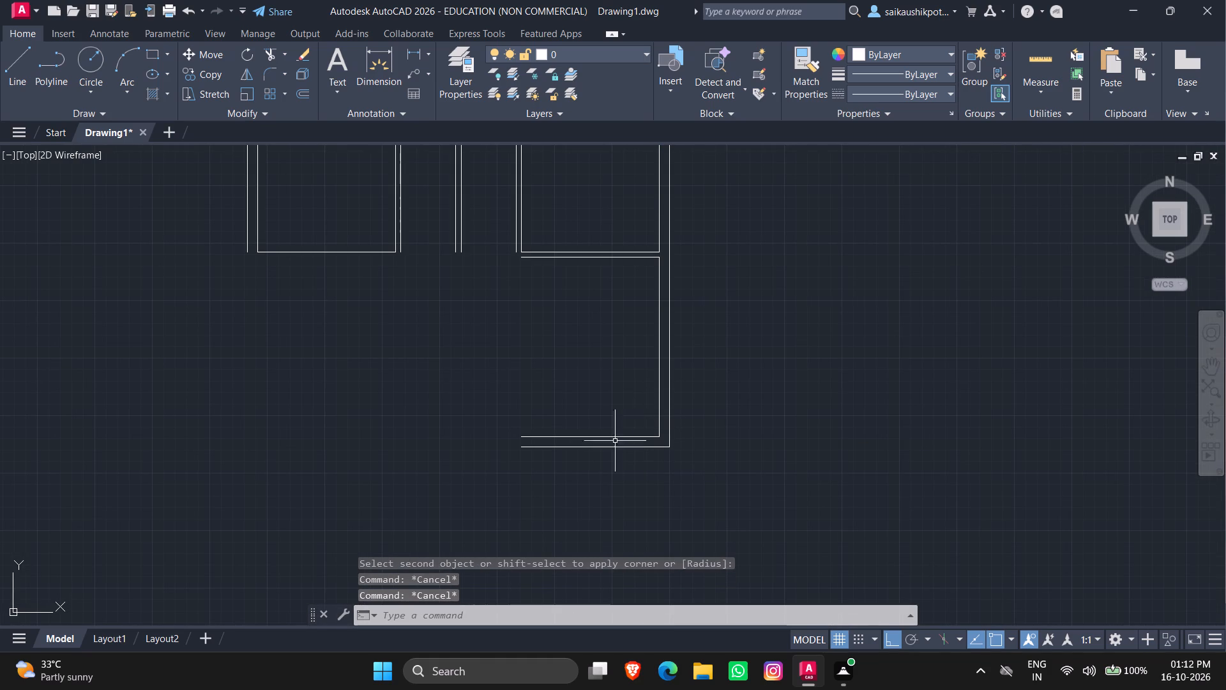
key(Escape)
key(Escape)
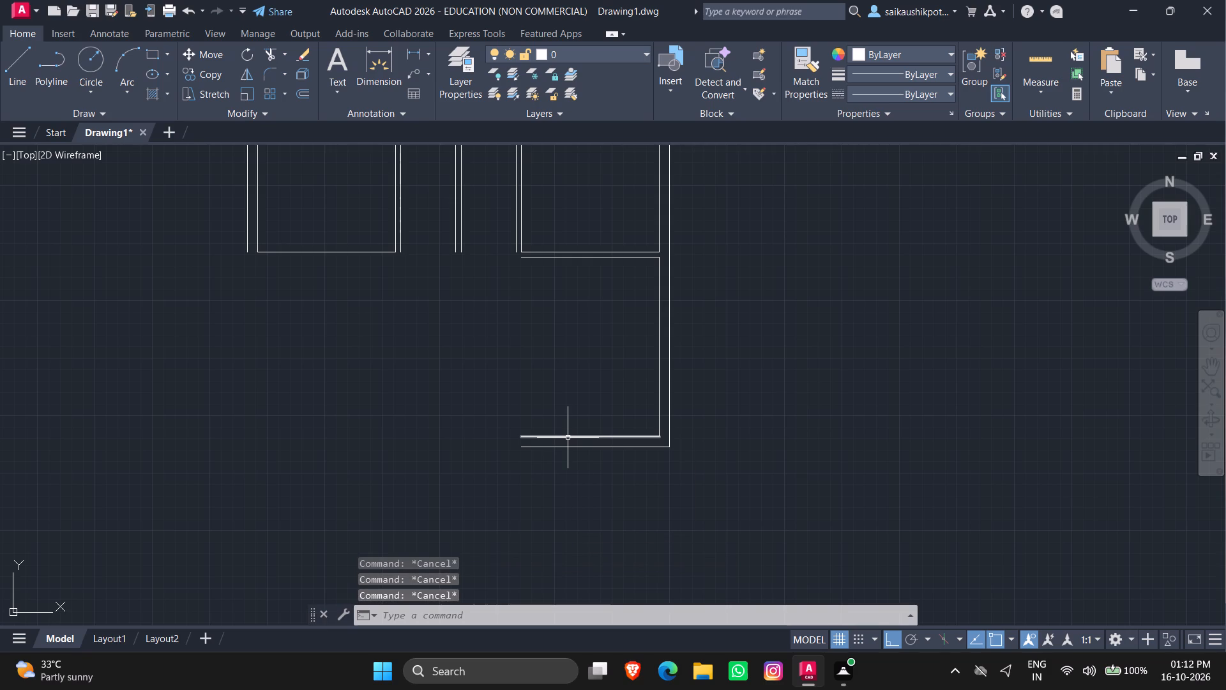
Offset the lower room's right inner wall line 10' inward as the room's left wall line.
key(o)
key(Return)
text(10')
key(Return)
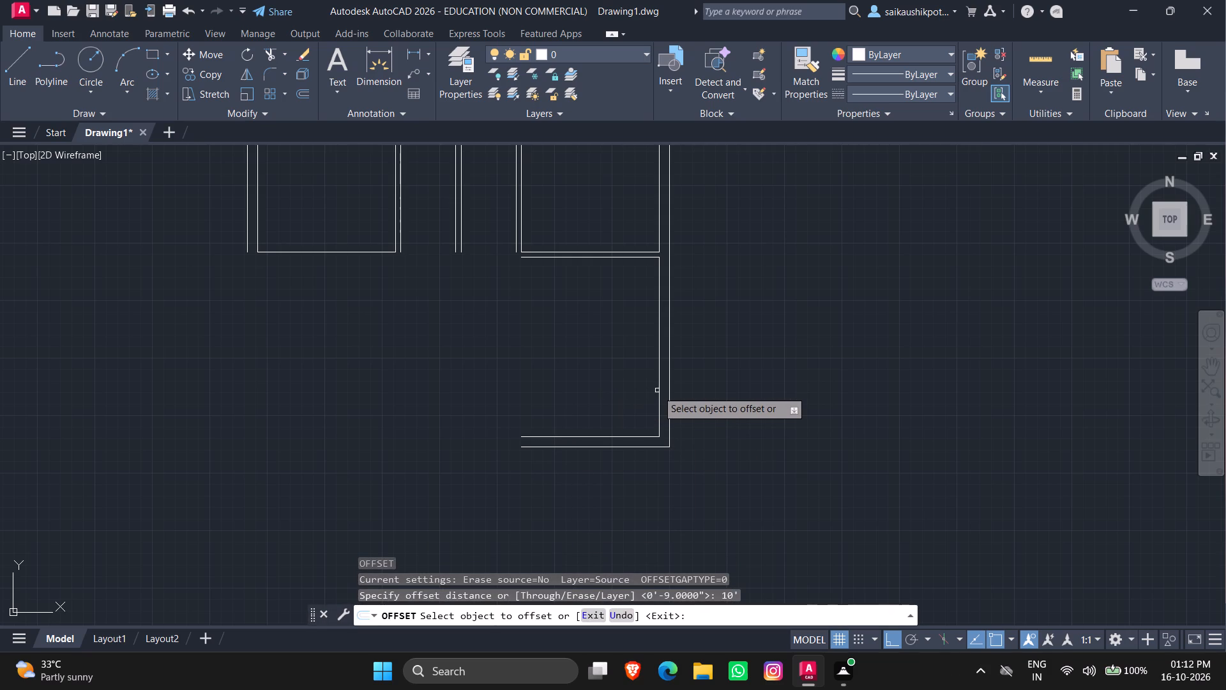
click(660, 395)
click(556, 400)
key(Escape)
key(Escape)
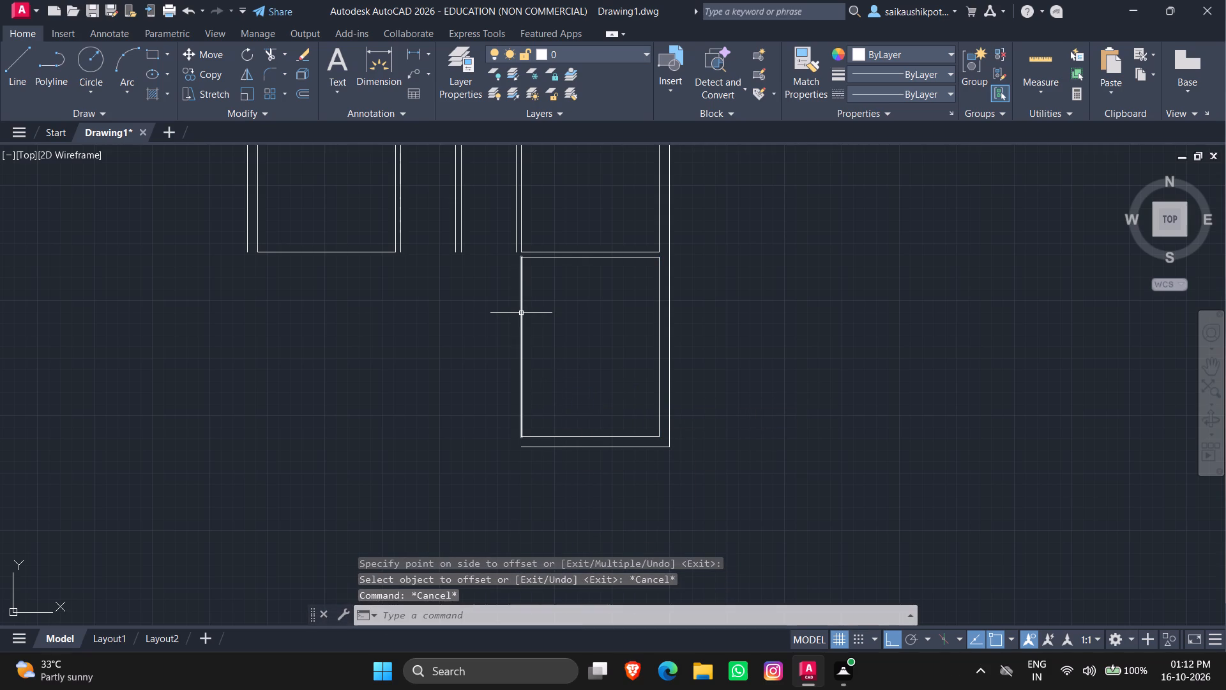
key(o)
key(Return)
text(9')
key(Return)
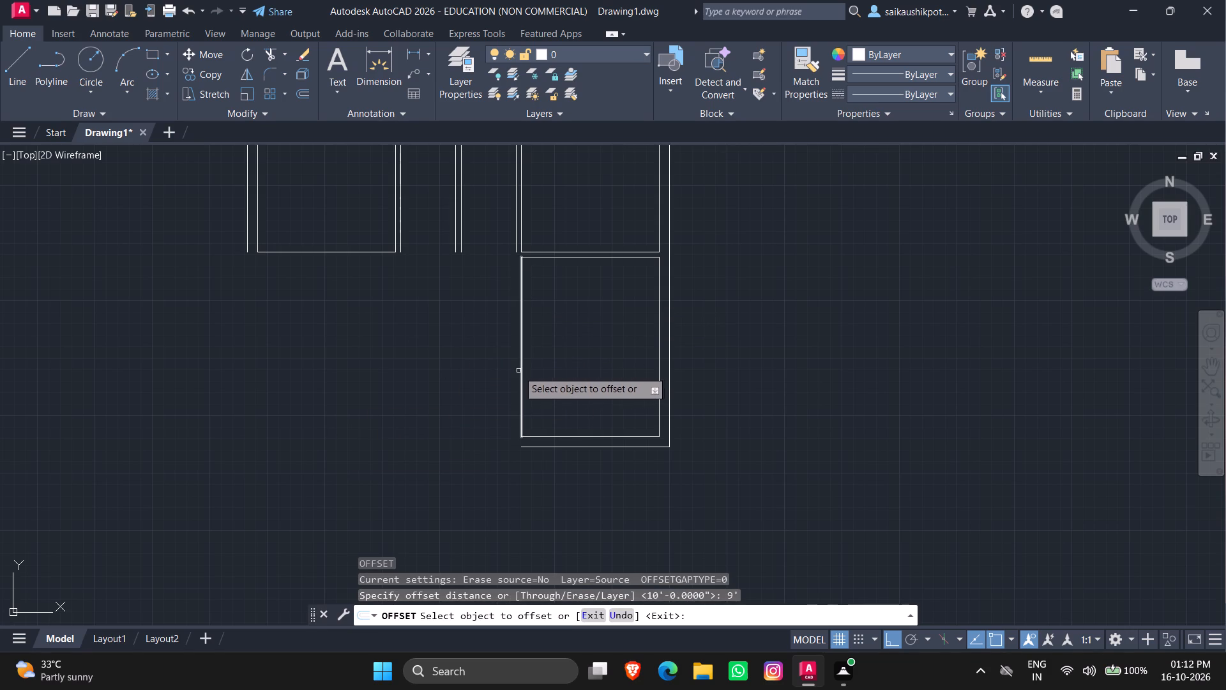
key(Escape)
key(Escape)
Offset the lower room's left wall line 4.5" outward to give the wall its thickness.
key(o)
key(Return)
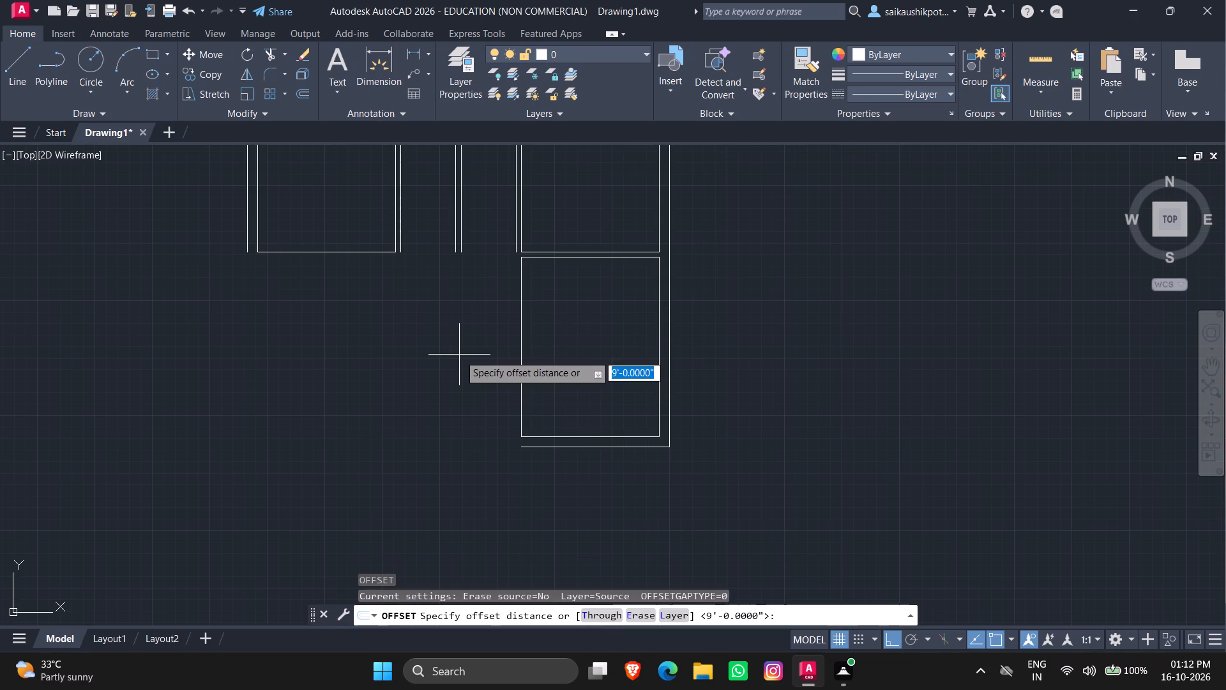
text(4.5")
key(Return)
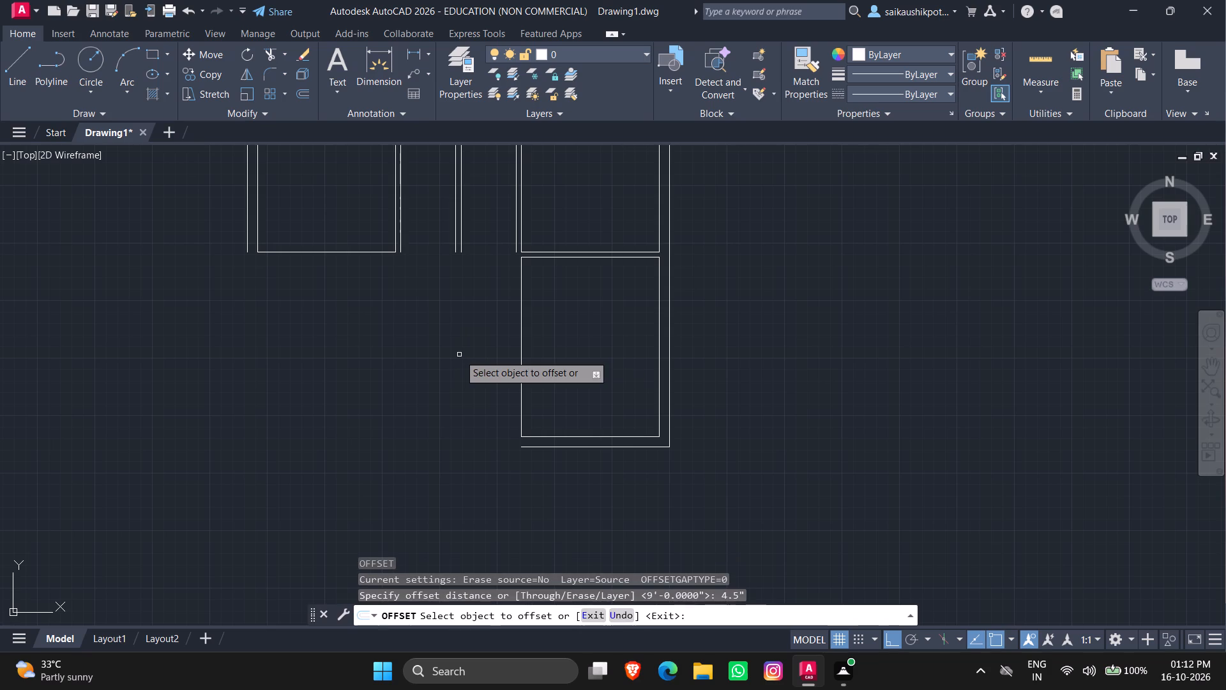
click(520, 351)
click(386, 372)
key(Escape)
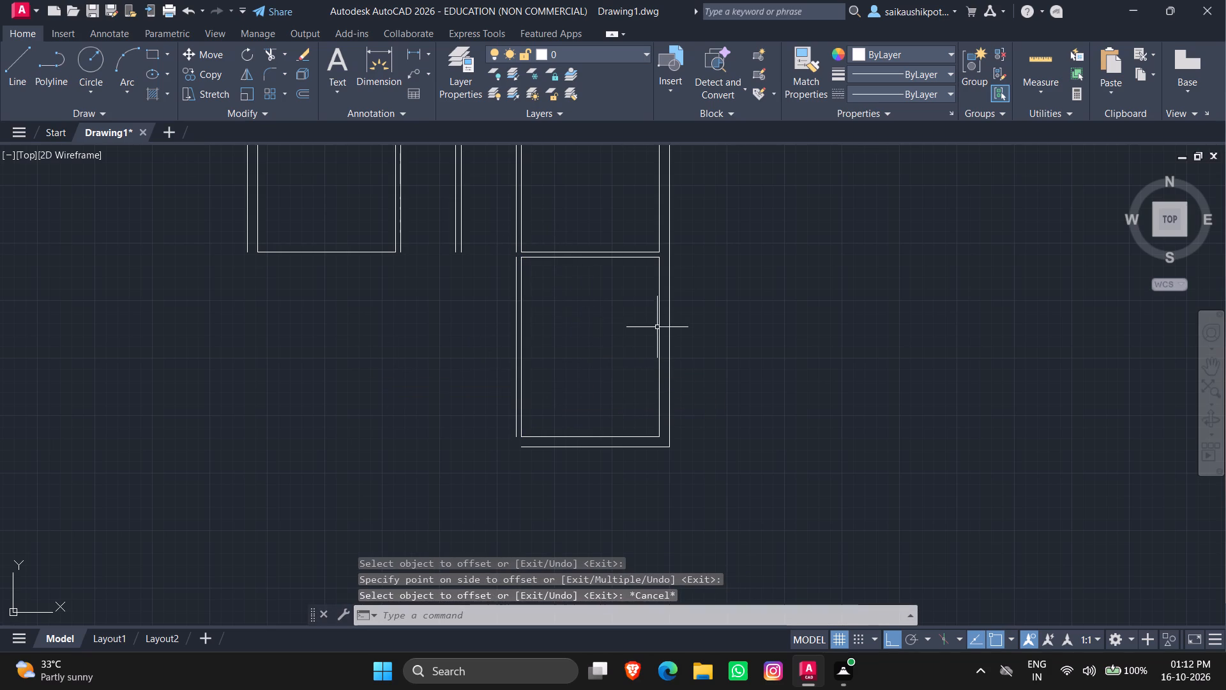
Select the outer line of the left wall of the upper right-hand room, directly above the lower room's left wall.
scroll(678, 349, down, 3)
scroll(637, 317, up, 4)
click(654, 310)
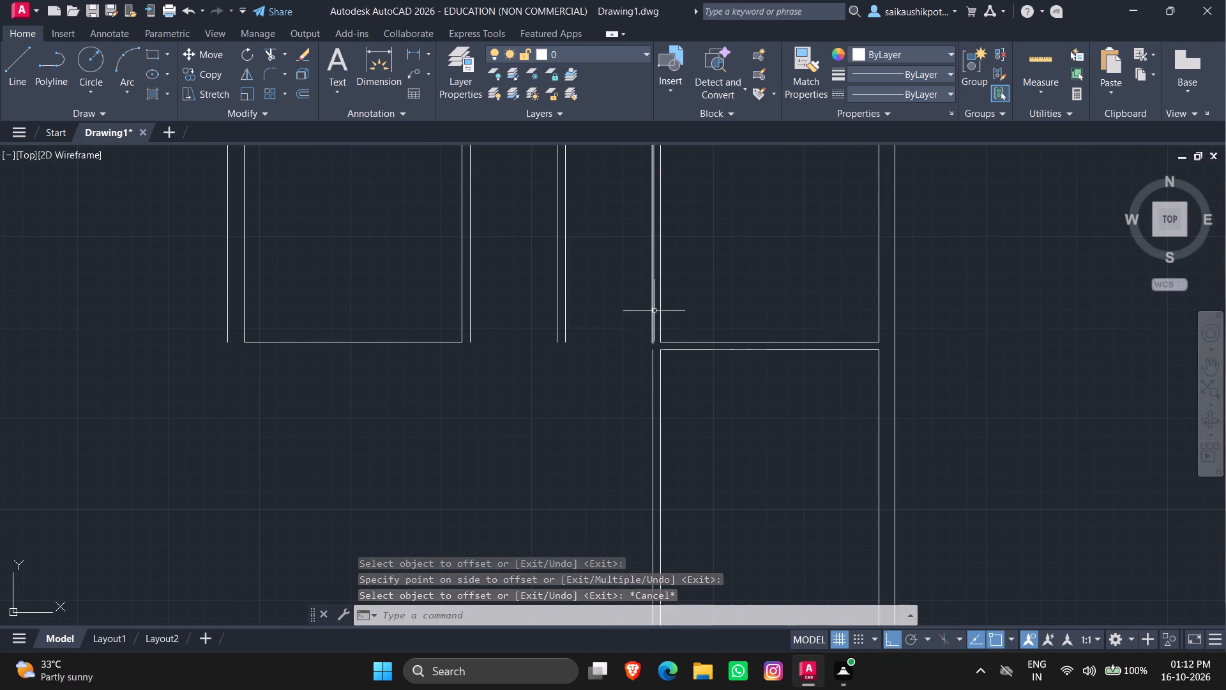
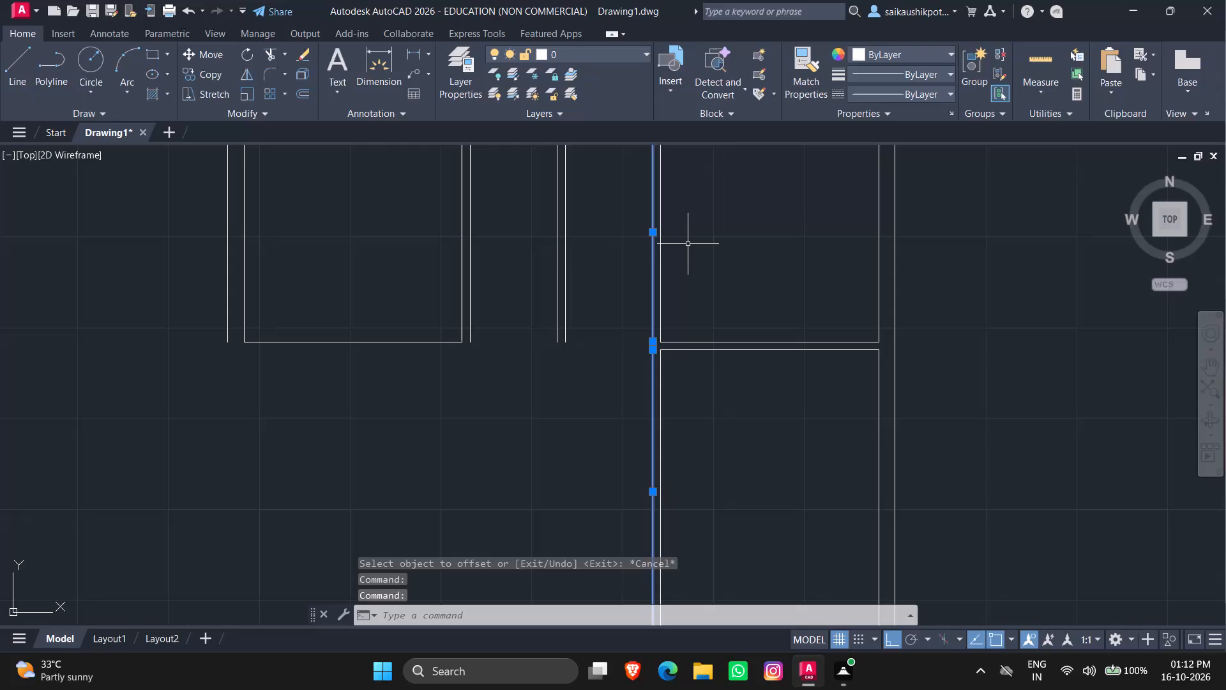
Join the left outer wall lines of the upper right-hand room and the lower room into a single line.
text(join)
key(Return)
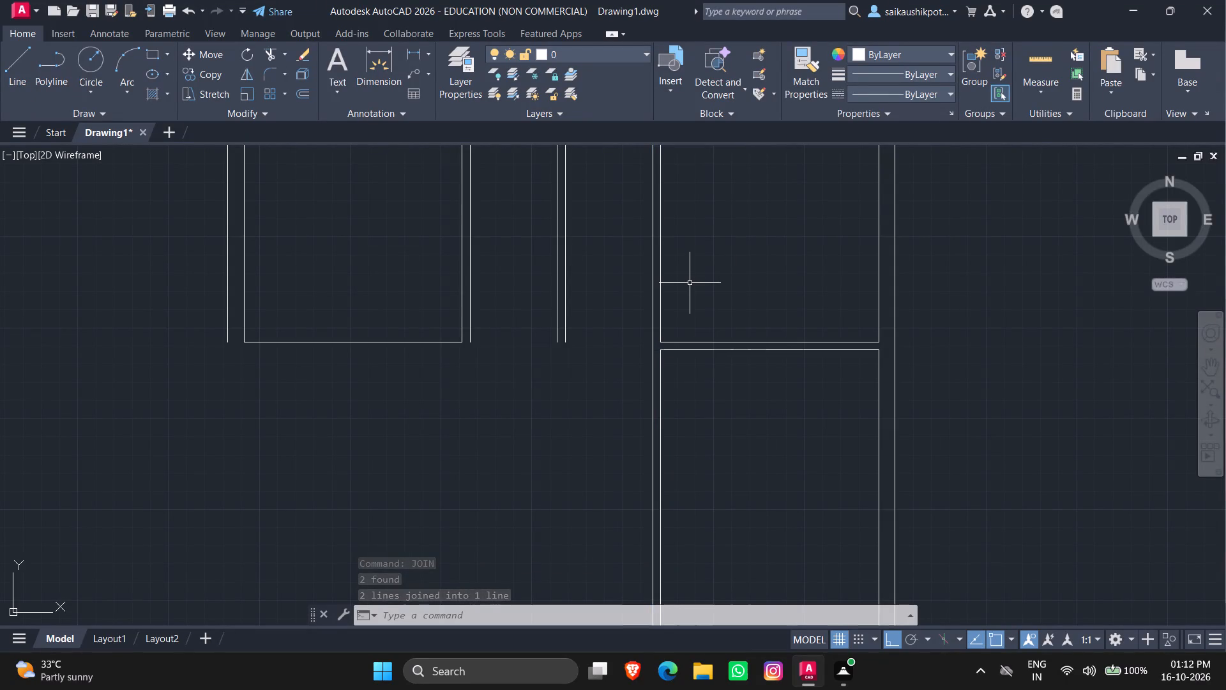
Offset the bottom line of the upper left-hand room 4.5" downward to give the wall its thickness.
scroll(669, 305, down, 1)
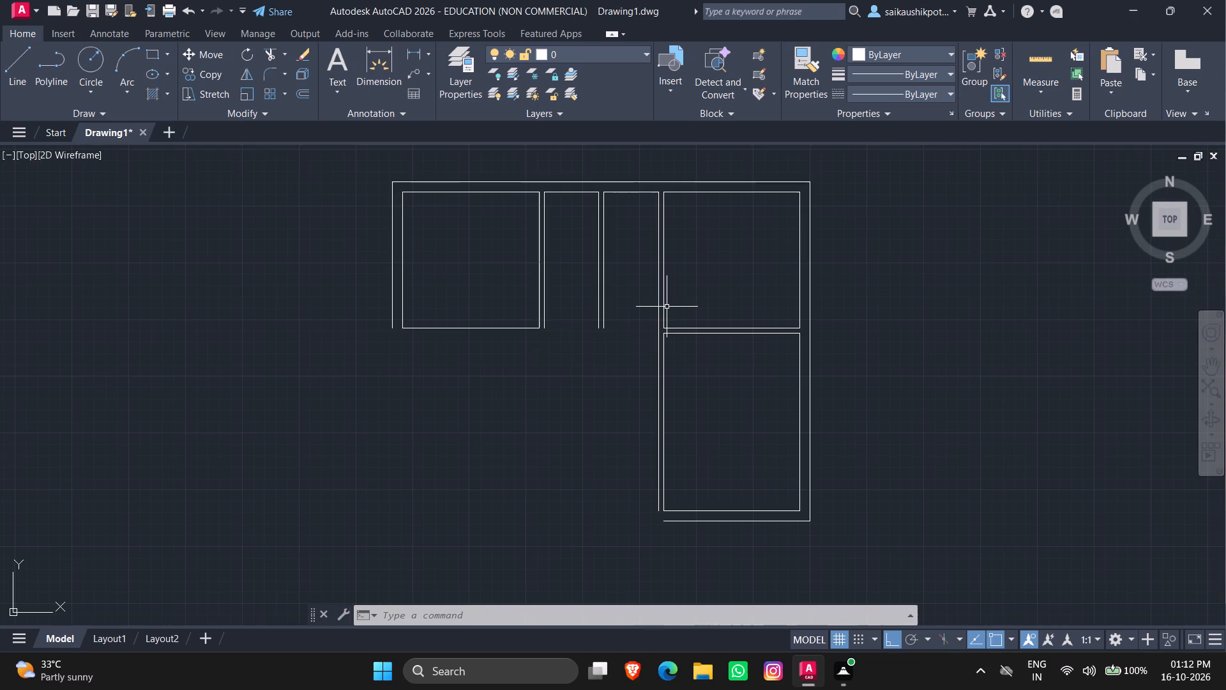
scroll(403, 399, down, 2)
scroll(386, 383, up, 4)
scroll(537, 367, down, 2)
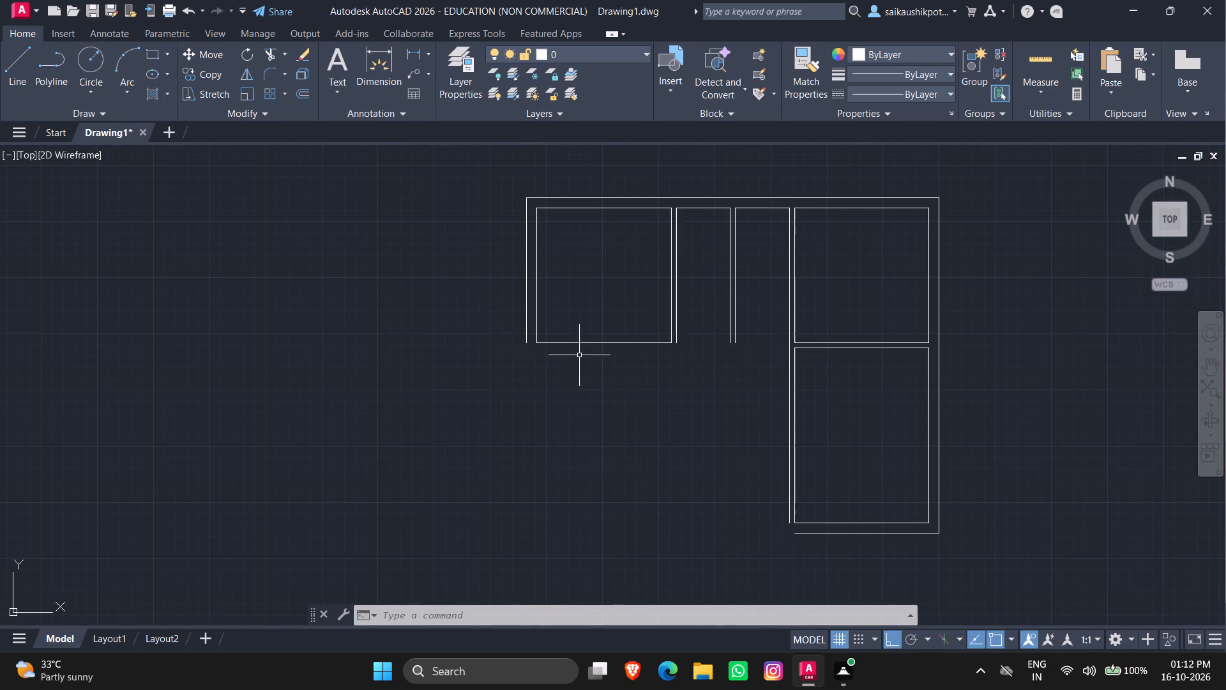
key(Escape)
key(Escape)
key(o)
key(Return)
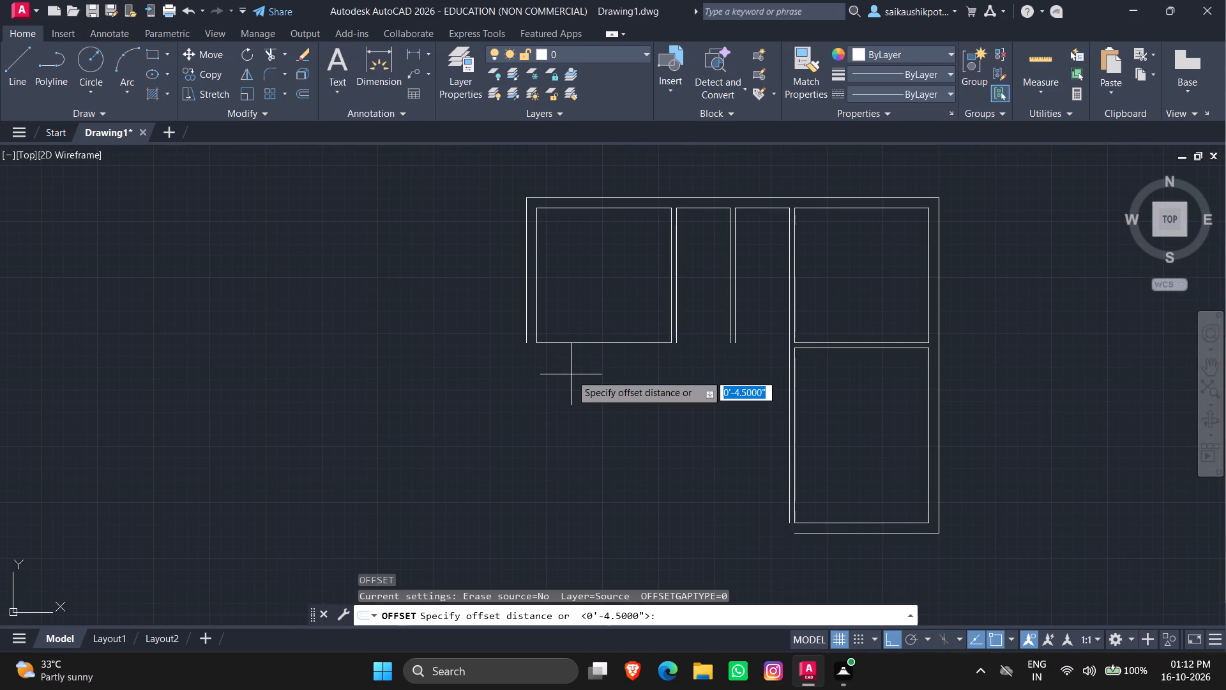
text(4.5")
key(Return)
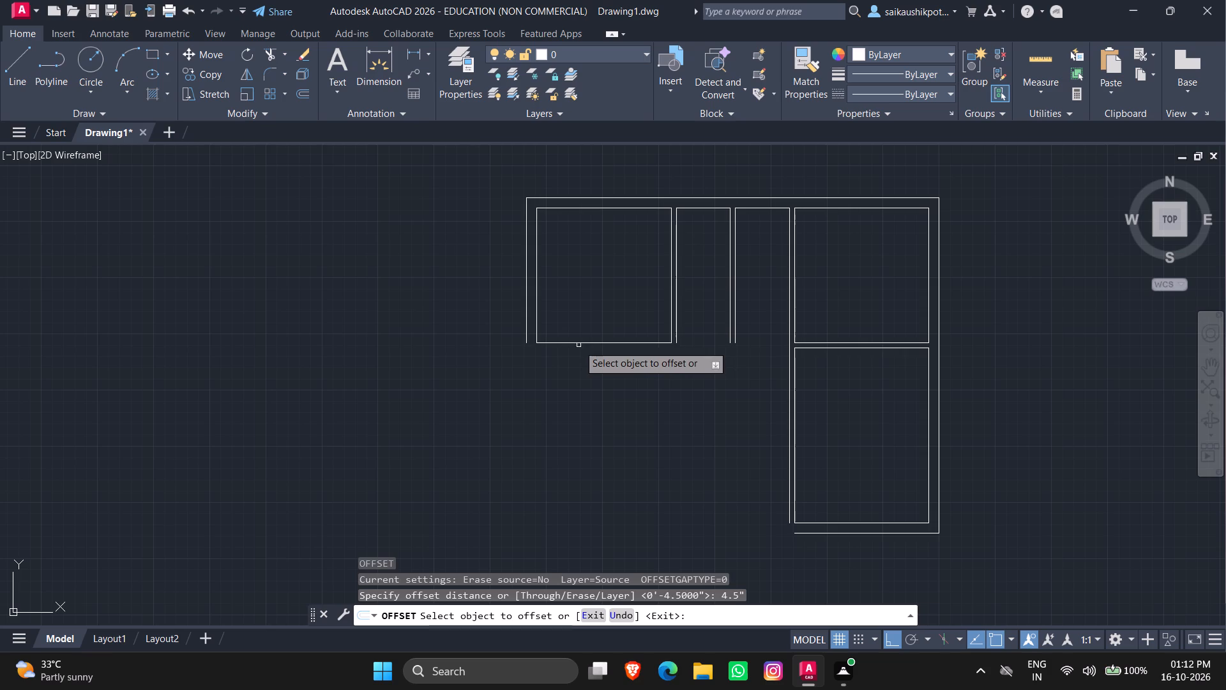
click(573, 342)
click(579, 376)
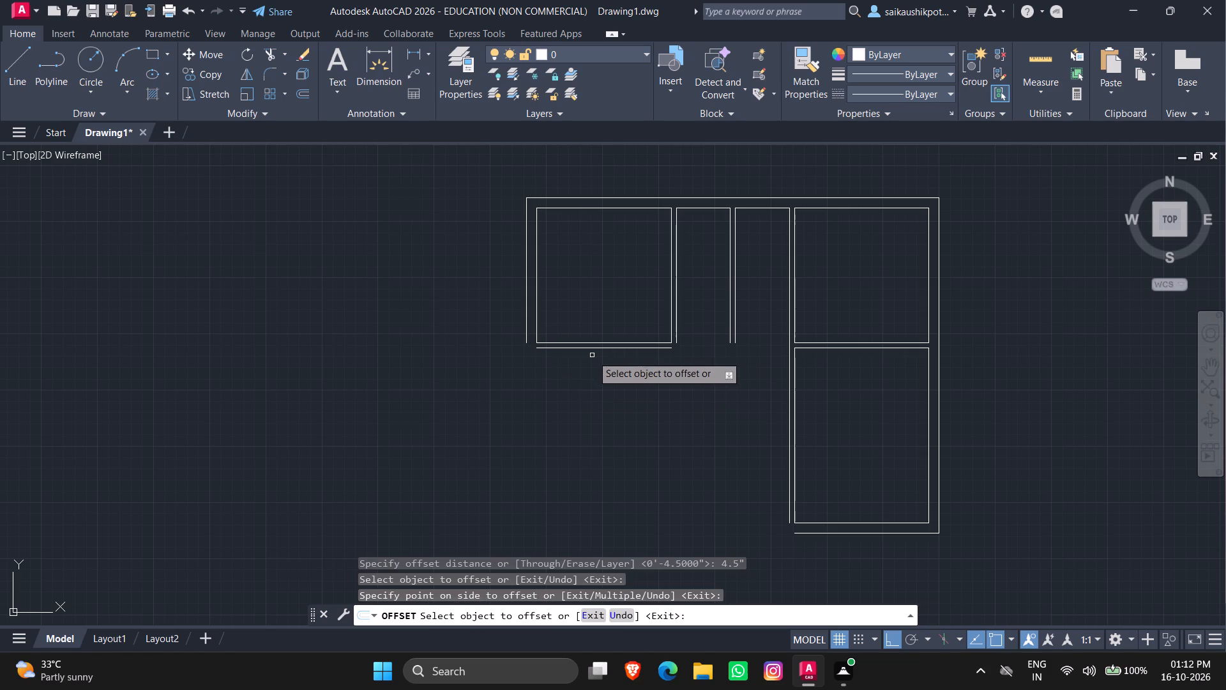
Offset the outer bottom wall line of the upper left-hand room 4' downward for the space below it.
click(575, 346)
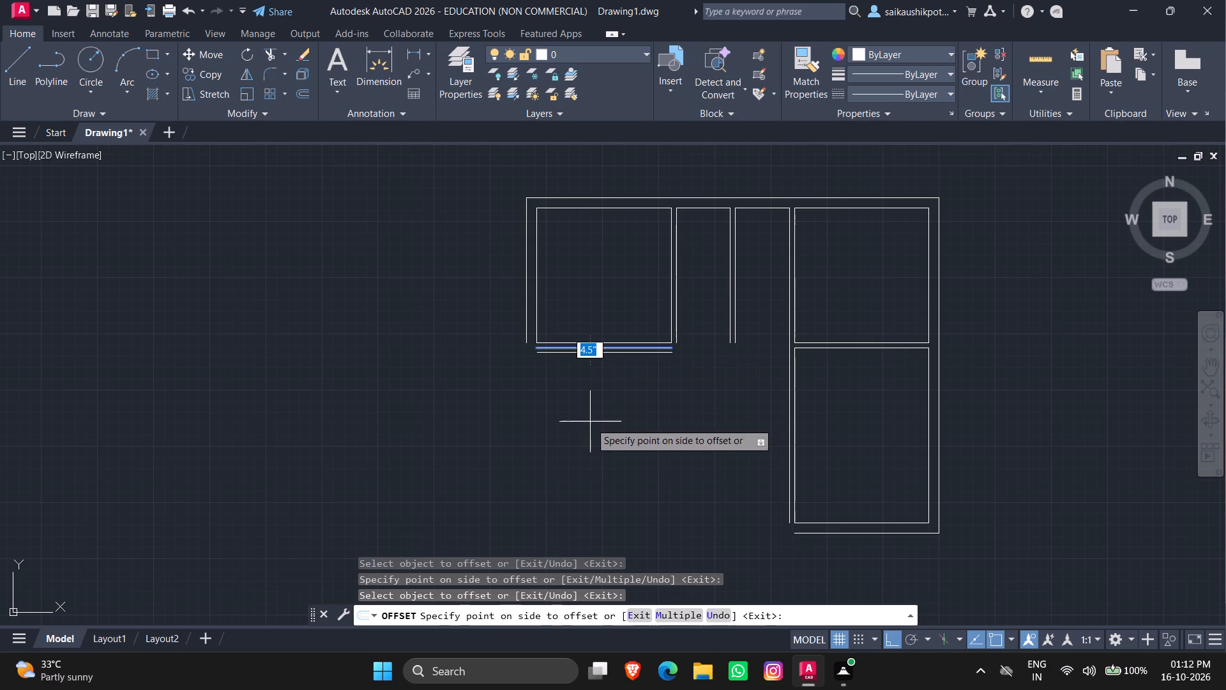
text(4')
key(Return)
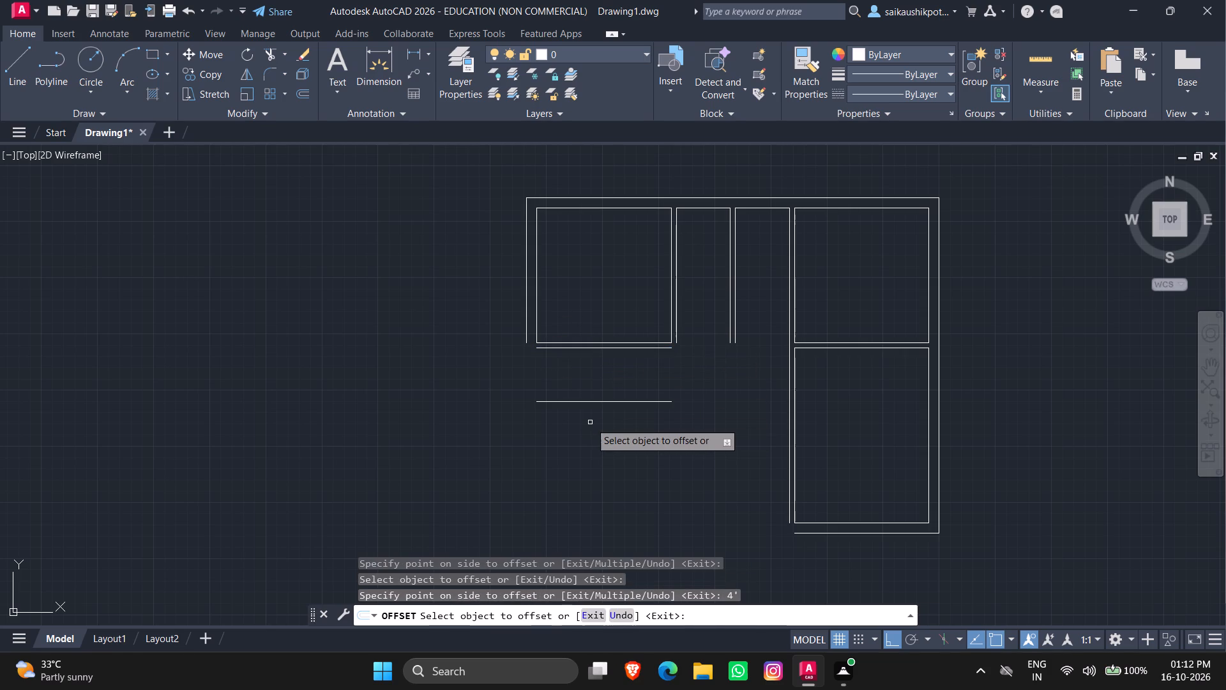
Offset the line 4' below the upper left-hand room 4.5" downward as the wall's second face.
click(565, 399)
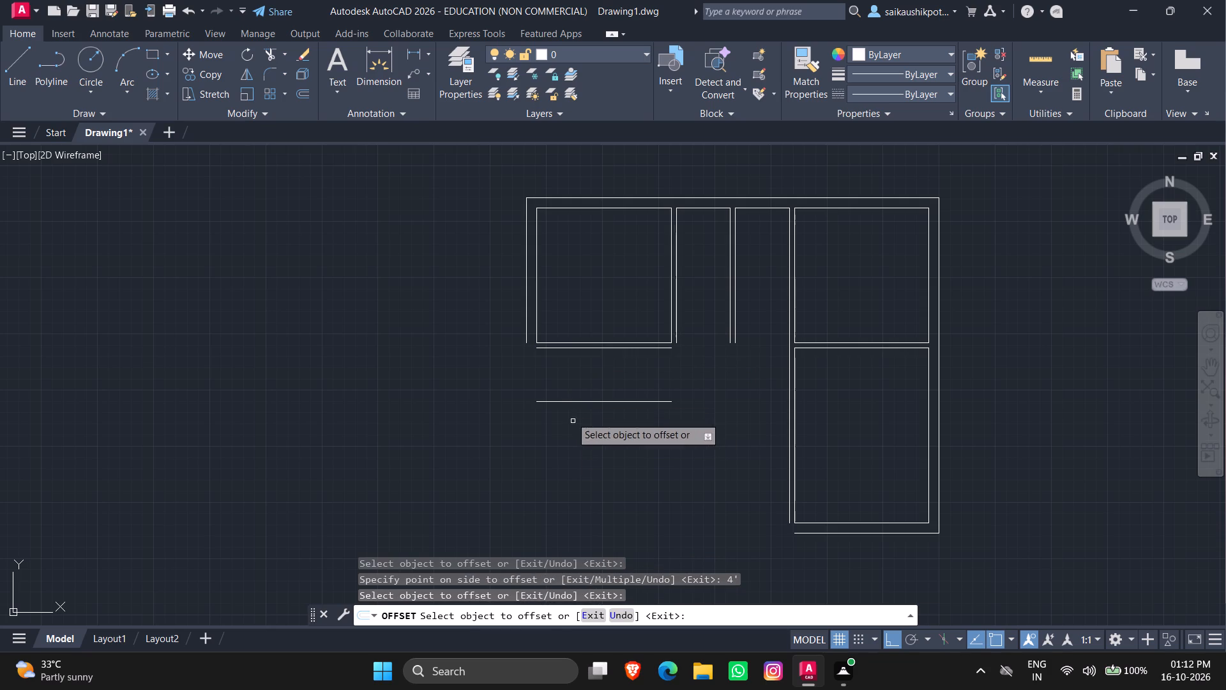
click(556, 402)
click(569, 454)
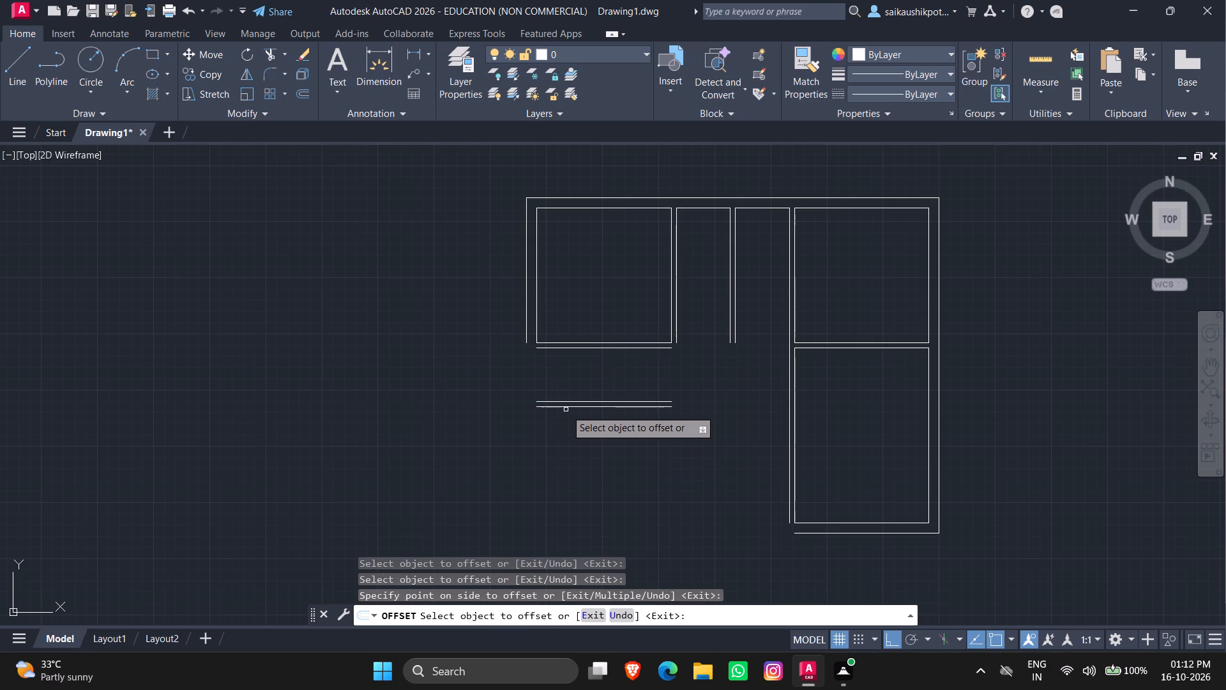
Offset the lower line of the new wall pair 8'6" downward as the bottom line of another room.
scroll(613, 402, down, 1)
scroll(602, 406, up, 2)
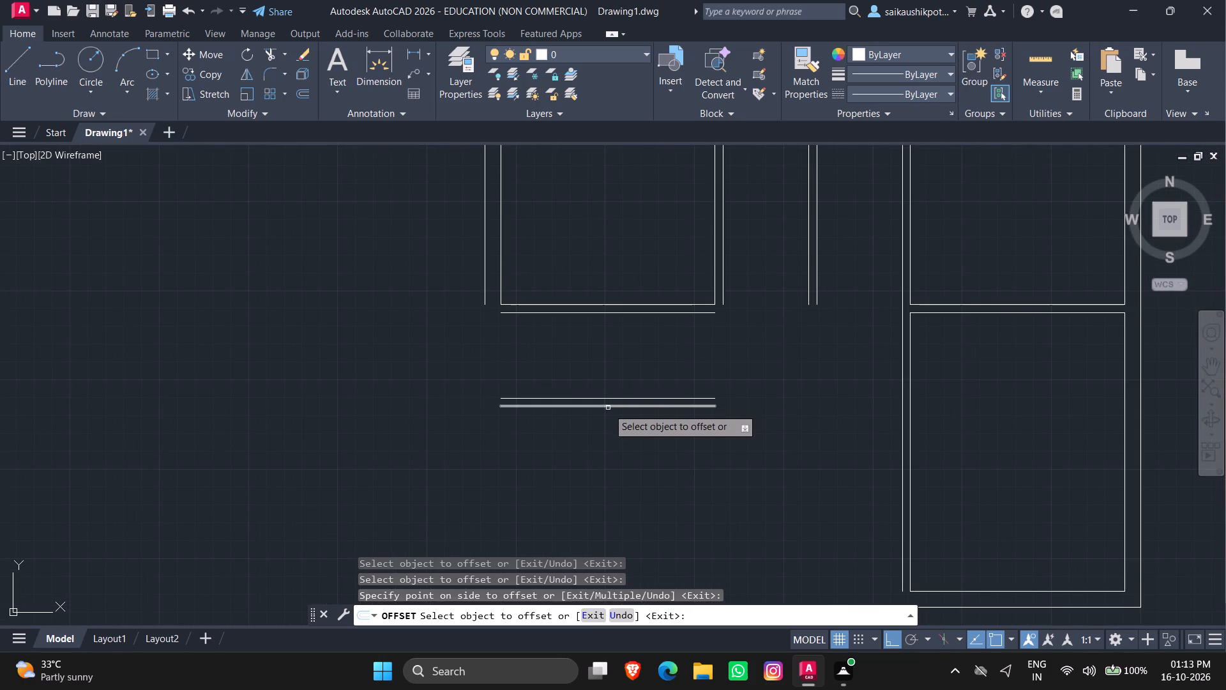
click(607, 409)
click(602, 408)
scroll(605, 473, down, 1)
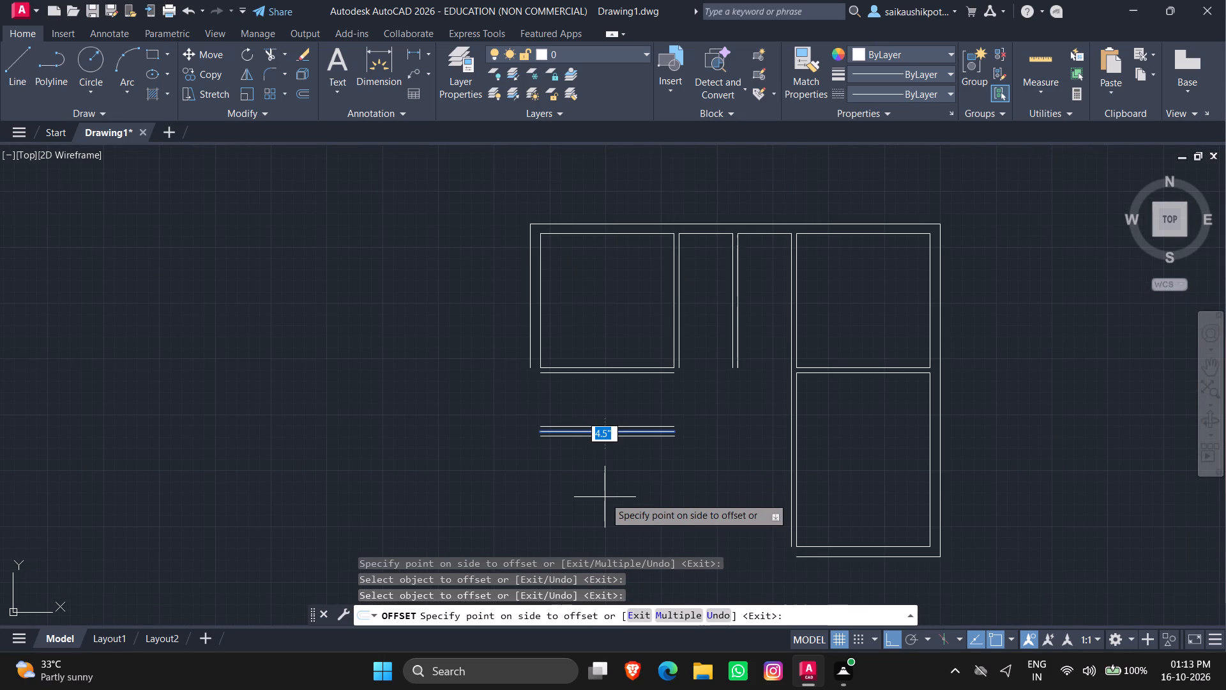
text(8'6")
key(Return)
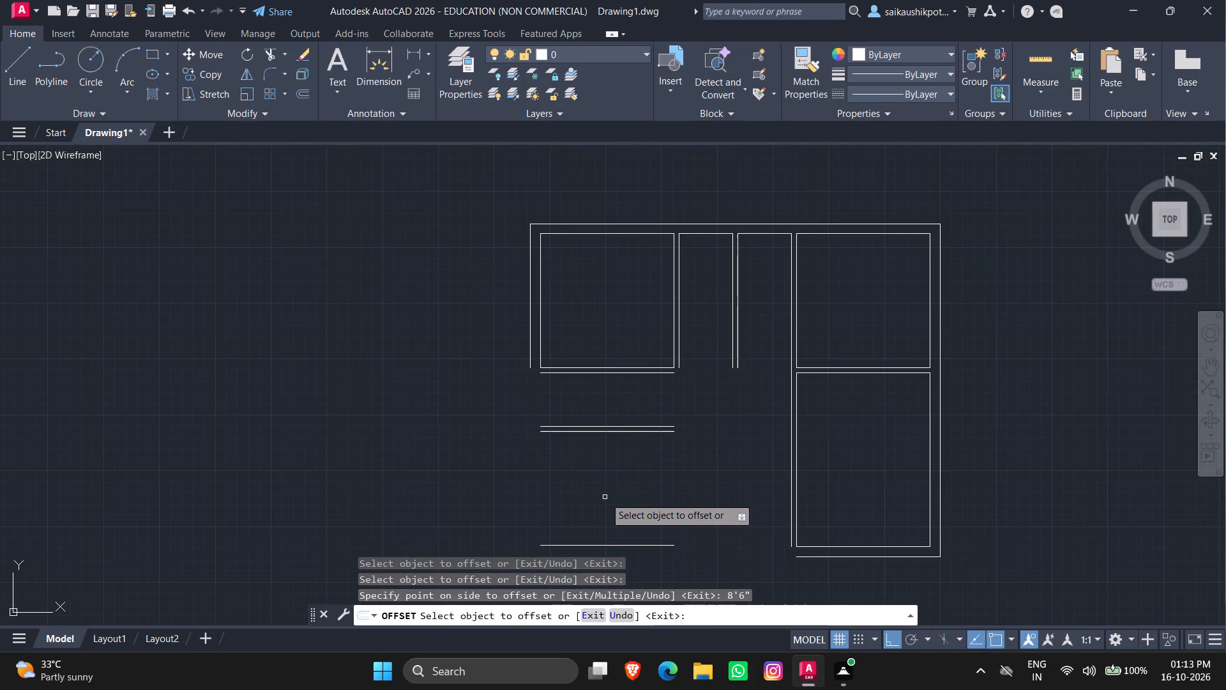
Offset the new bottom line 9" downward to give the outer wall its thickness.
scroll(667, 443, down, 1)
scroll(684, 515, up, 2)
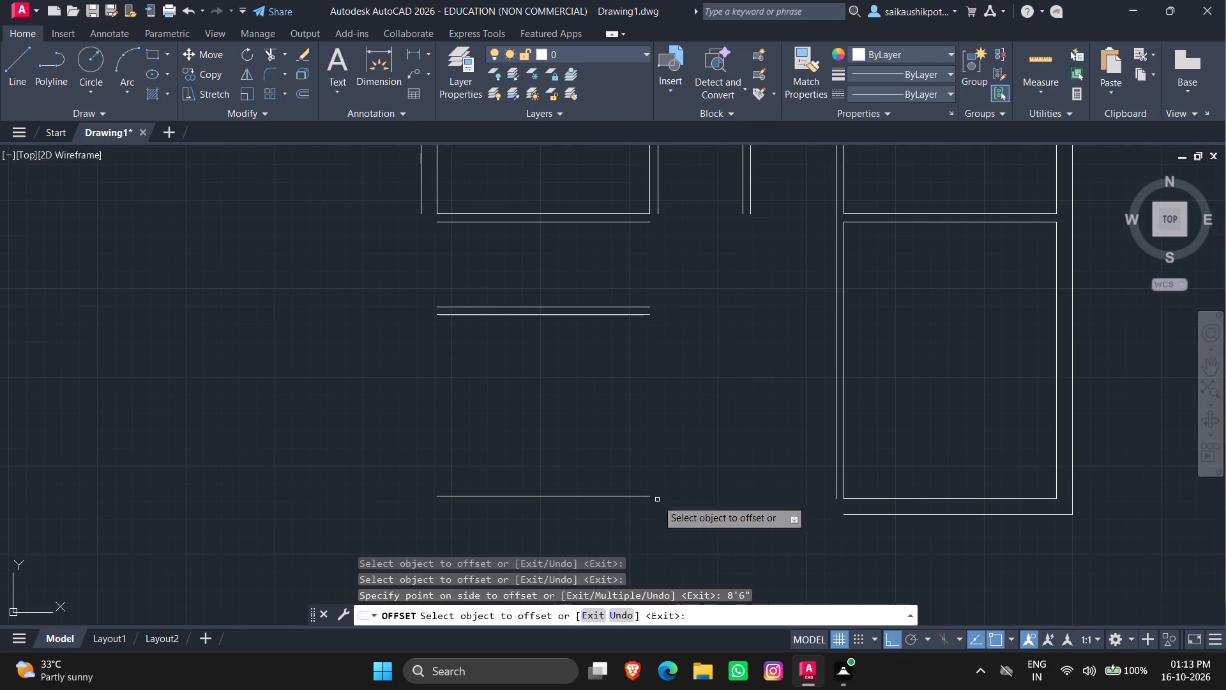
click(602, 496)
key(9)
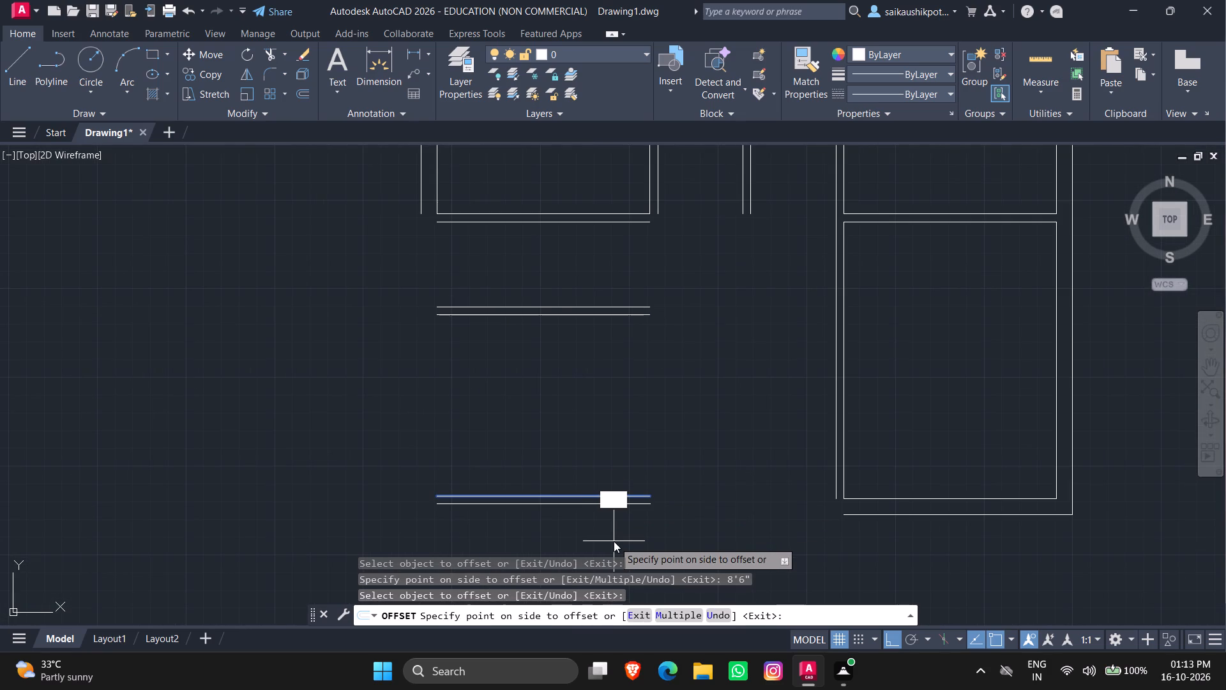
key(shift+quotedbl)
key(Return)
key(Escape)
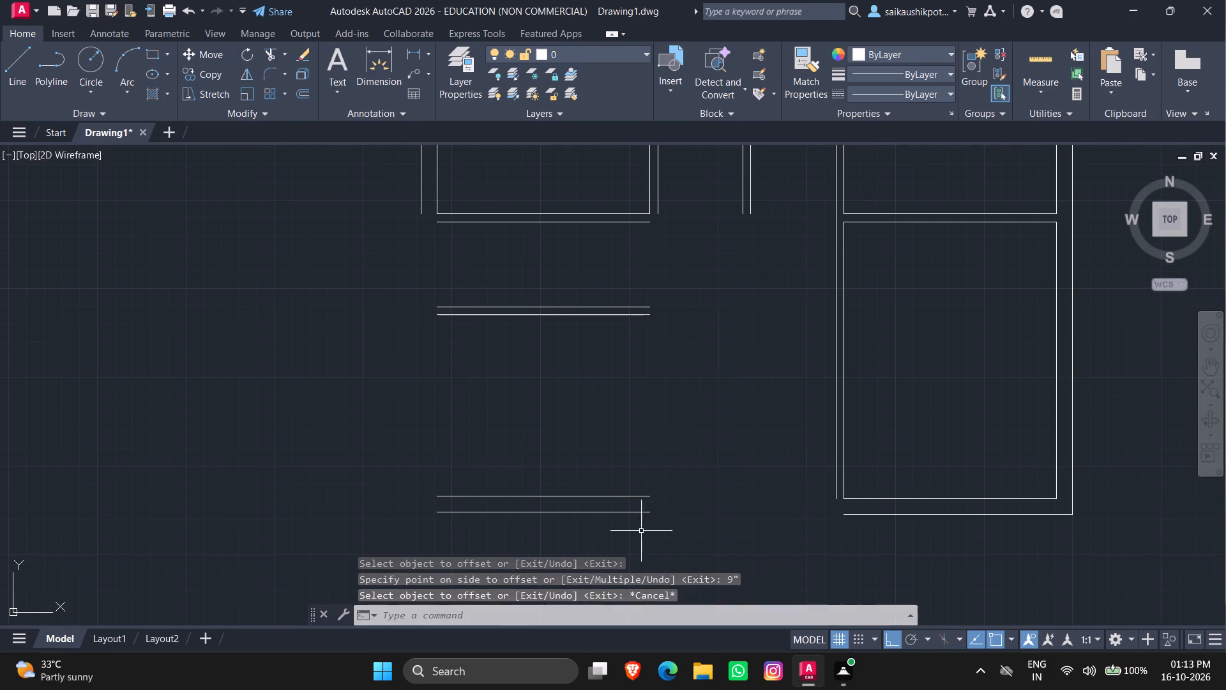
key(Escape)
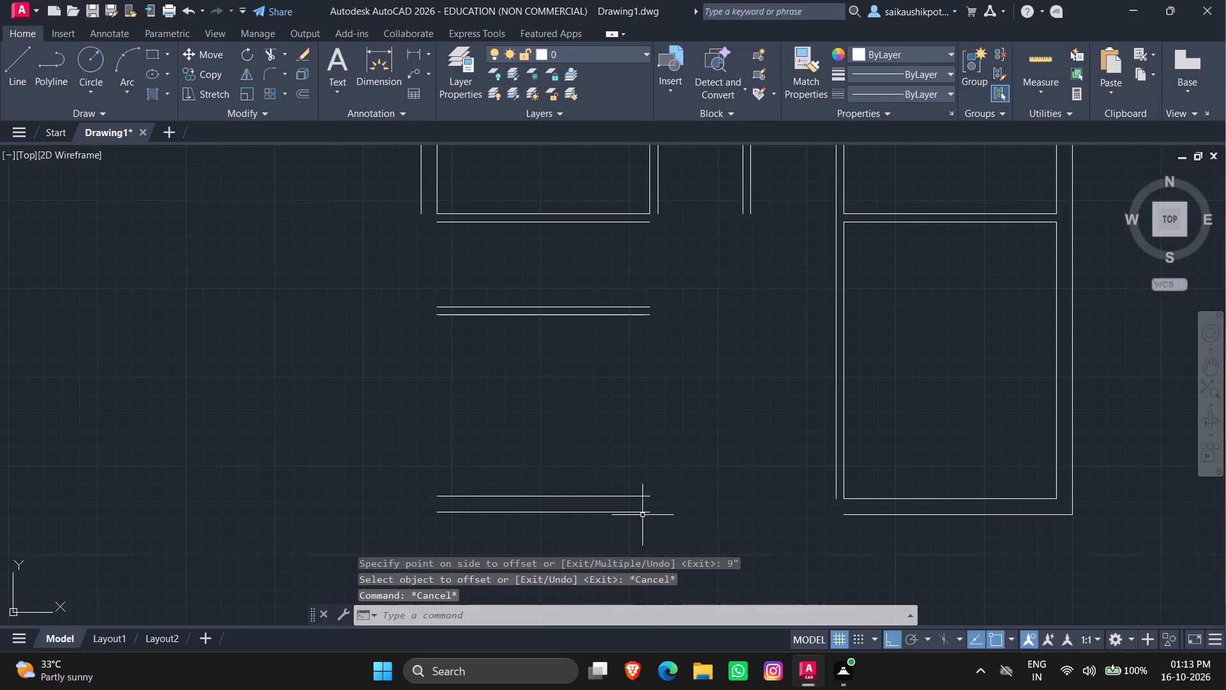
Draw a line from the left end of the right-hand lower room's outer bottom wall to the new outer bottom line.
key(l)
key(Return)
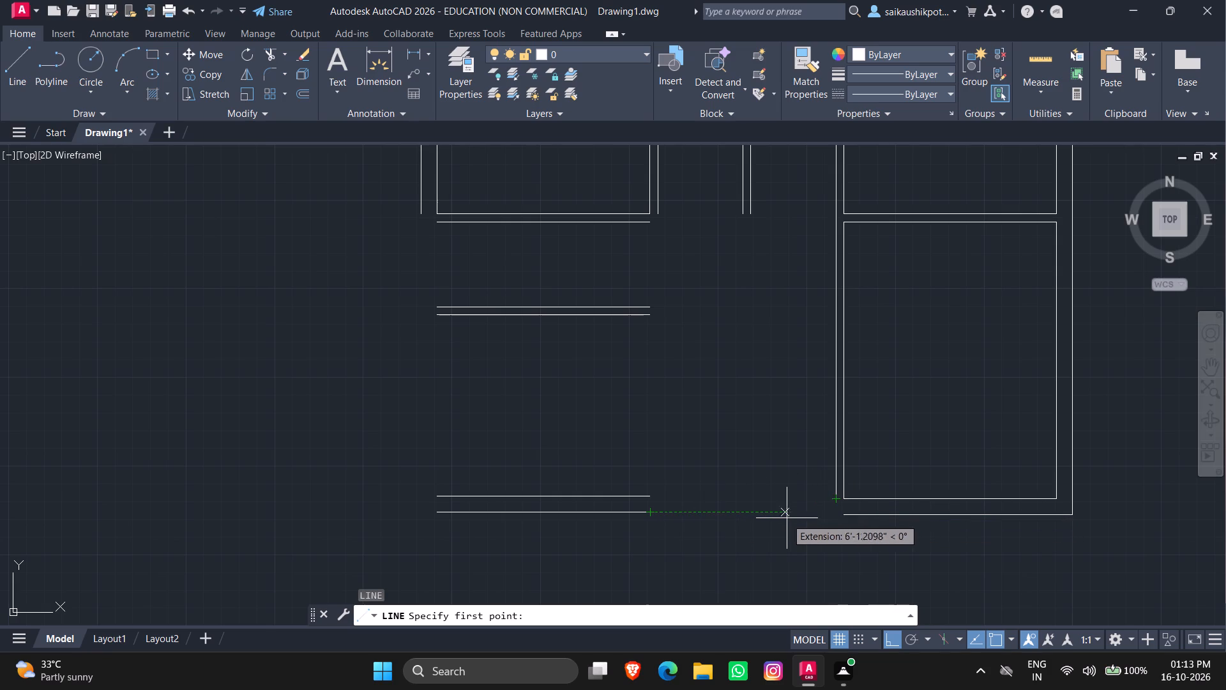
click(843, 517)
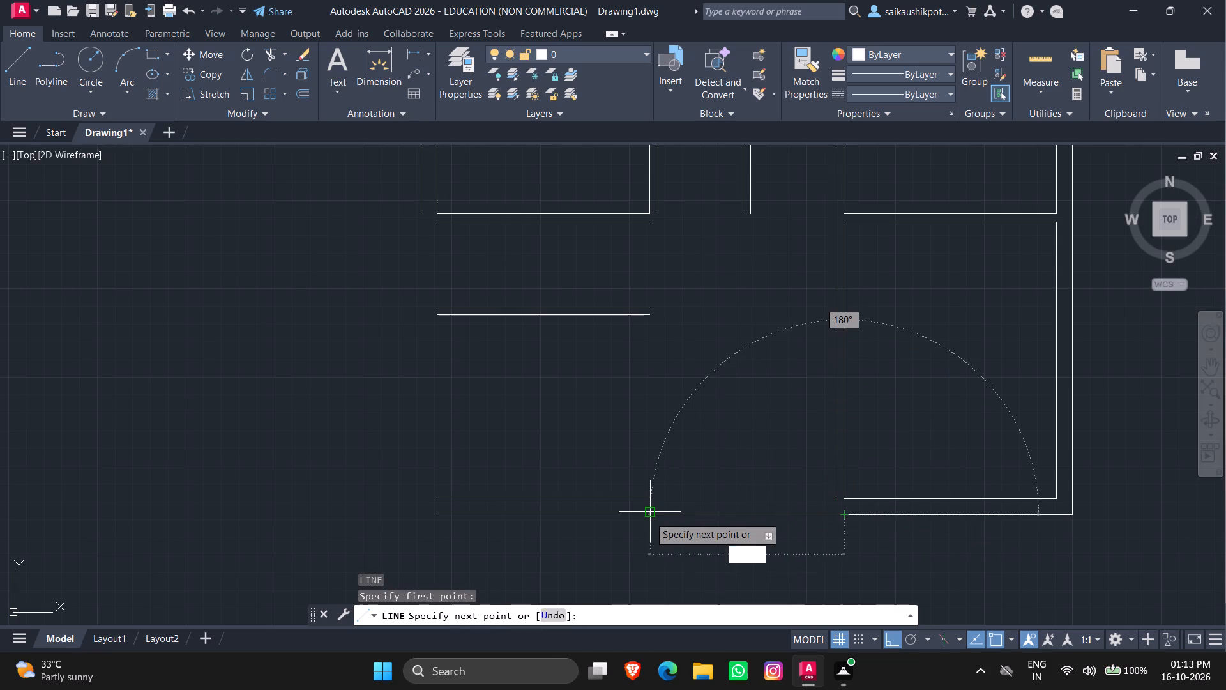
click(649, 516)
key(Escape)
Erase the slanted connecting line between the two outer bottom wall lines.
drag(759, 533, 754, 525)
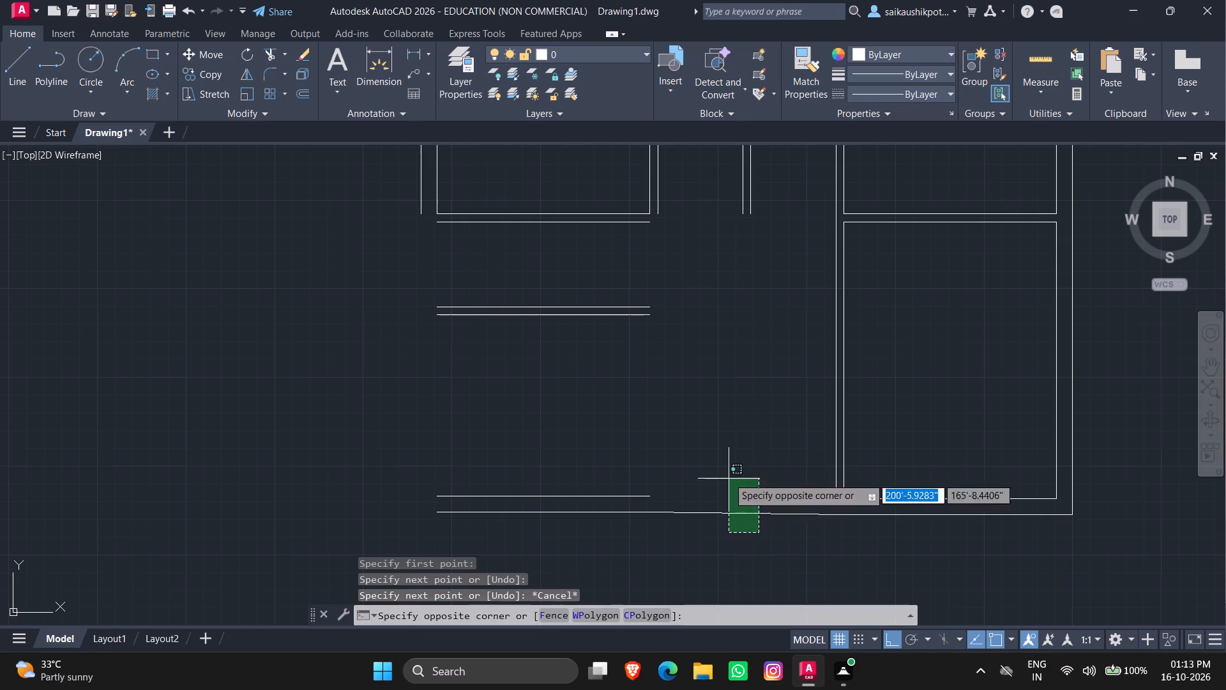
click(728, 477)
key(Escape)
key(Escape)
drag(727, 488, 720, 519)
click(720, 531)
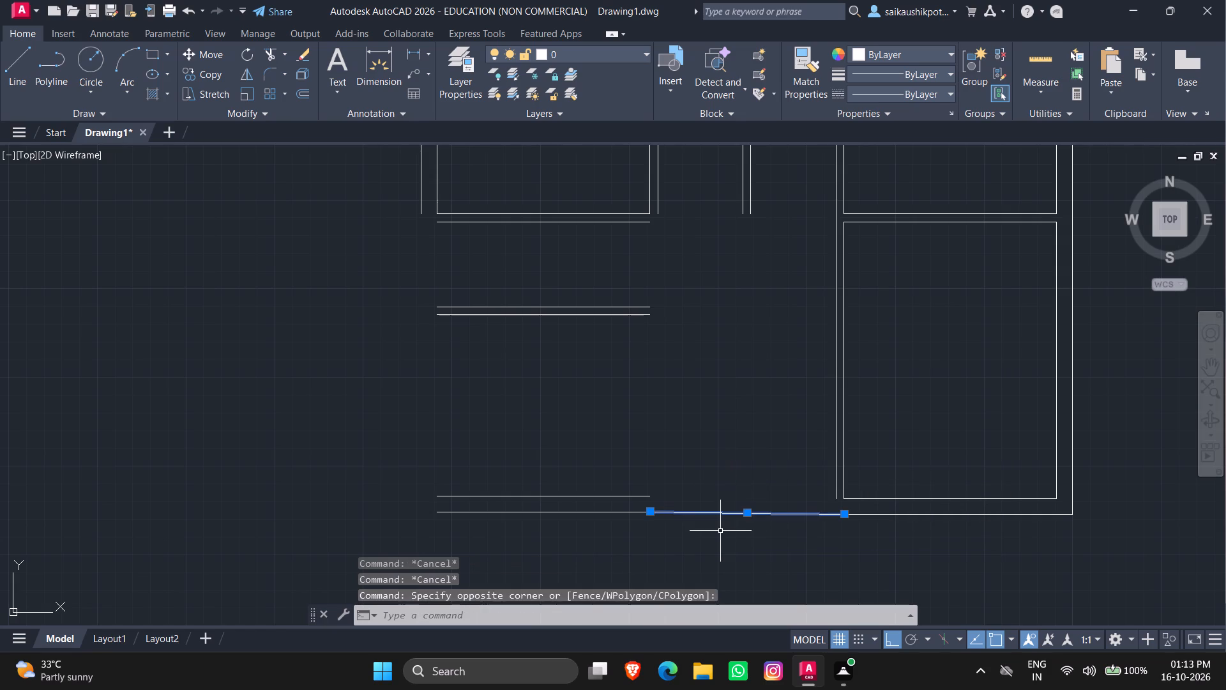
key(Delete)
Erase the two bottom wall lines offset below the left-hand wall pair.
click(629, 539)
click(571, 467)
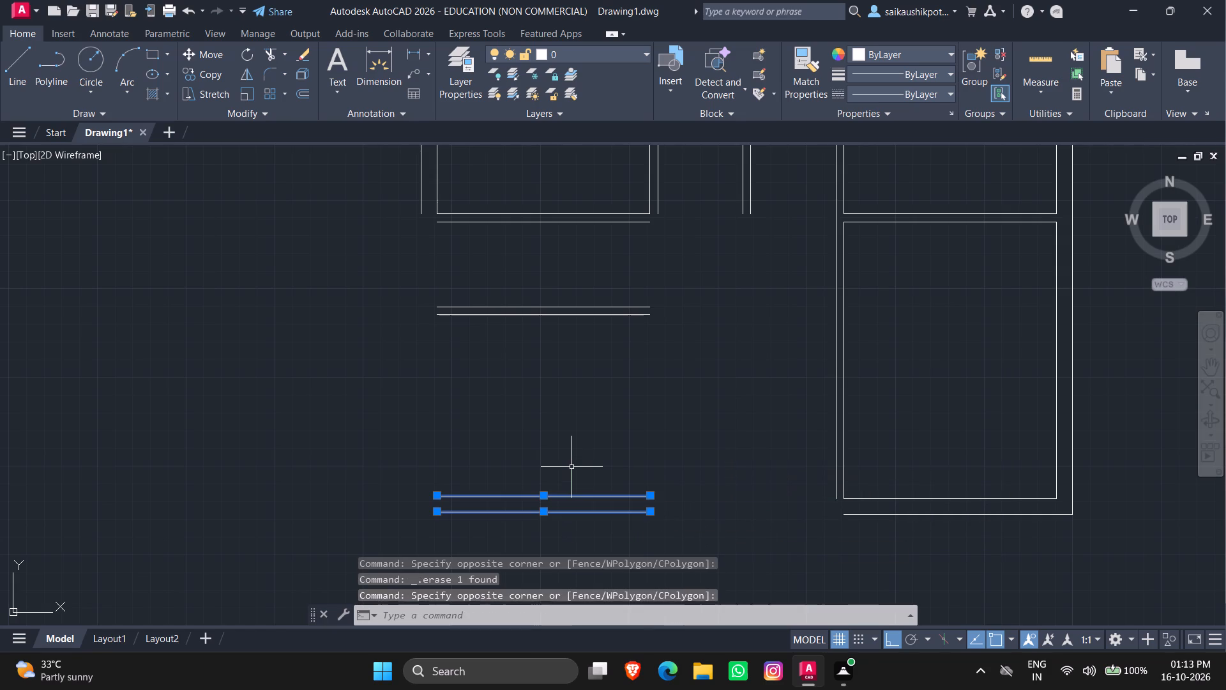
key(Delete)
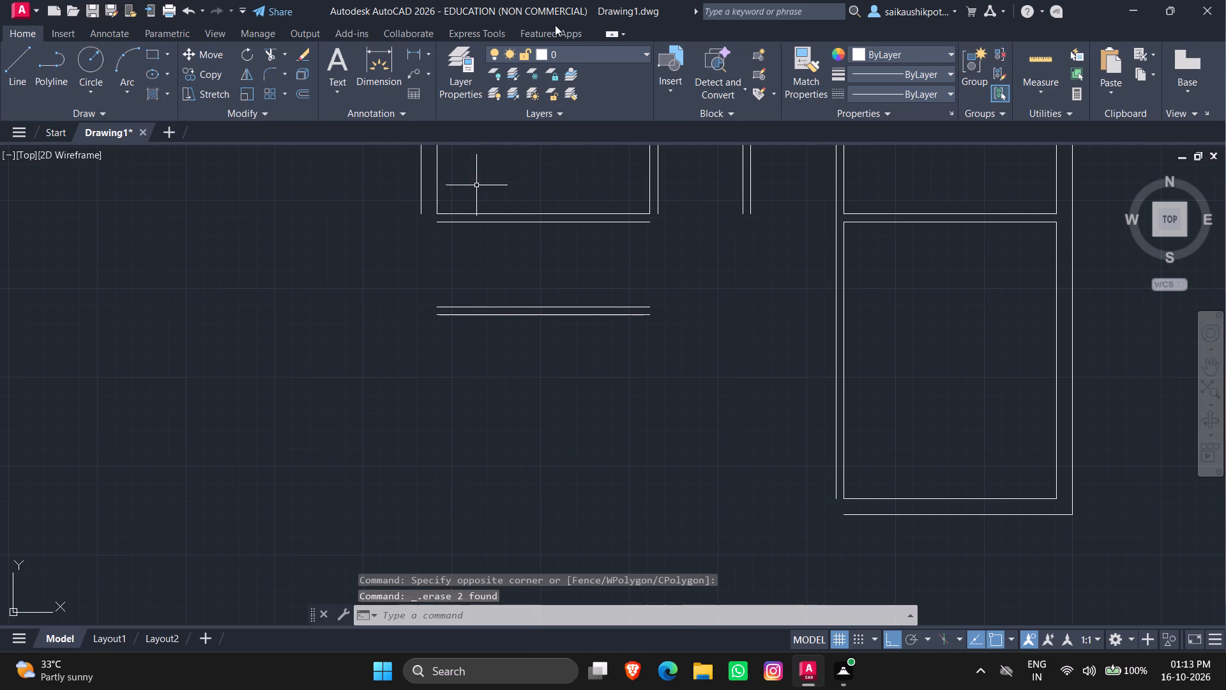
Draw a vertical line closing the left end of the 4' space below the upper left-hand room.
key(l)
key(Return)
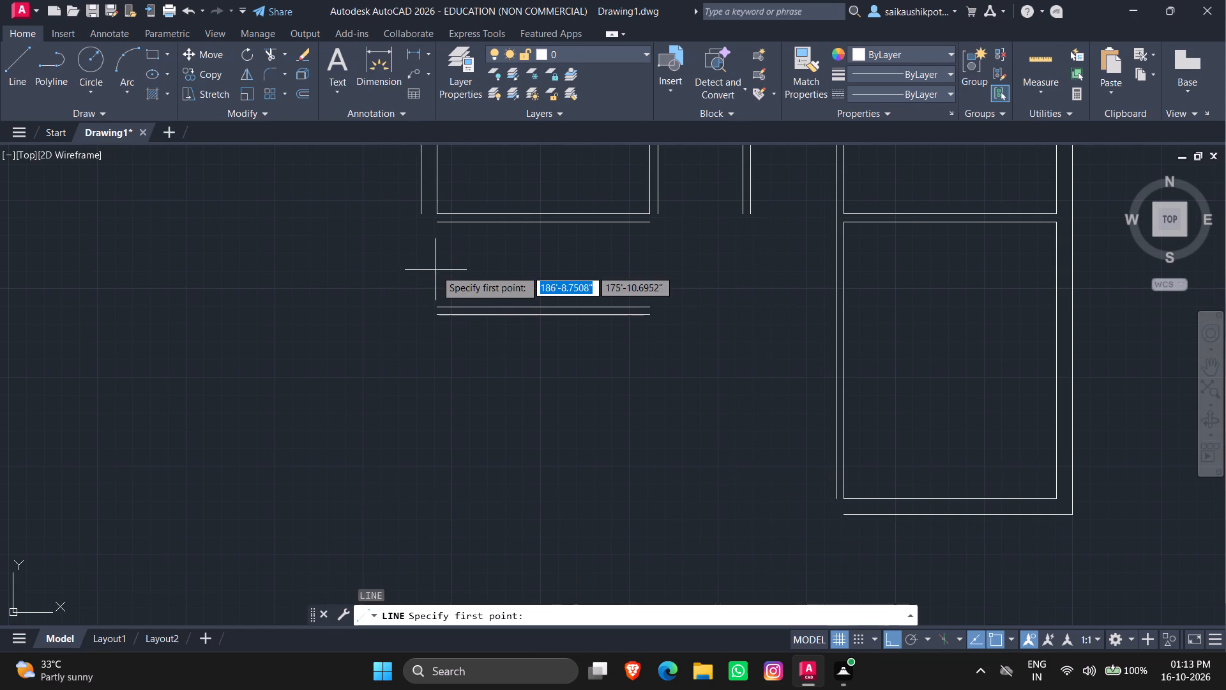
click(433, 222)
click(441, 304)
key(Escape)
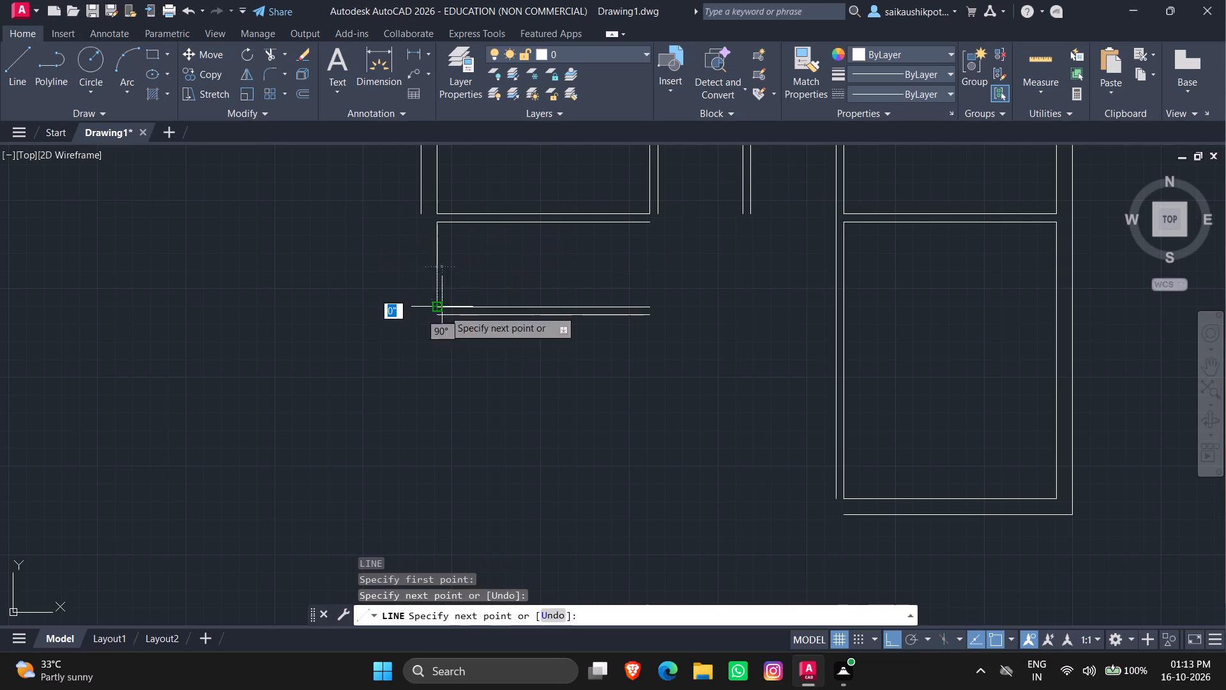
key(Escape)
key(Escape)
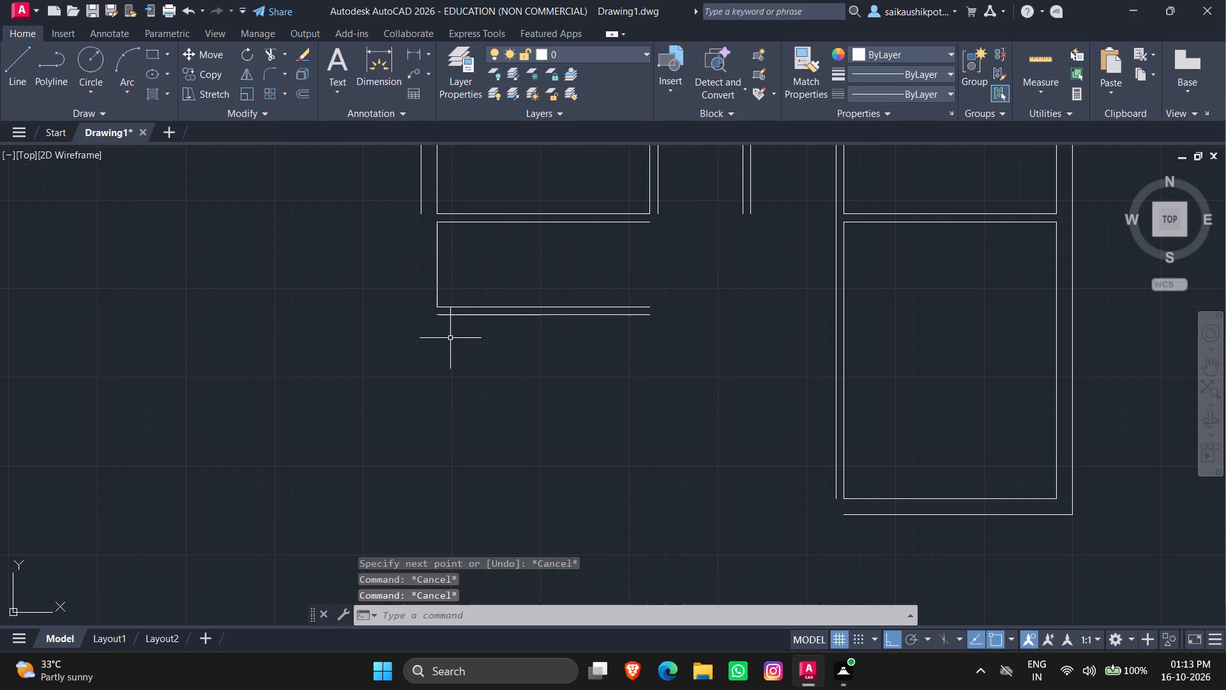
Draw a vertical line from the left end of the wall pair's lower line down past the outer bottom wall level.
key(l)
key(Return)
click(435, 312)
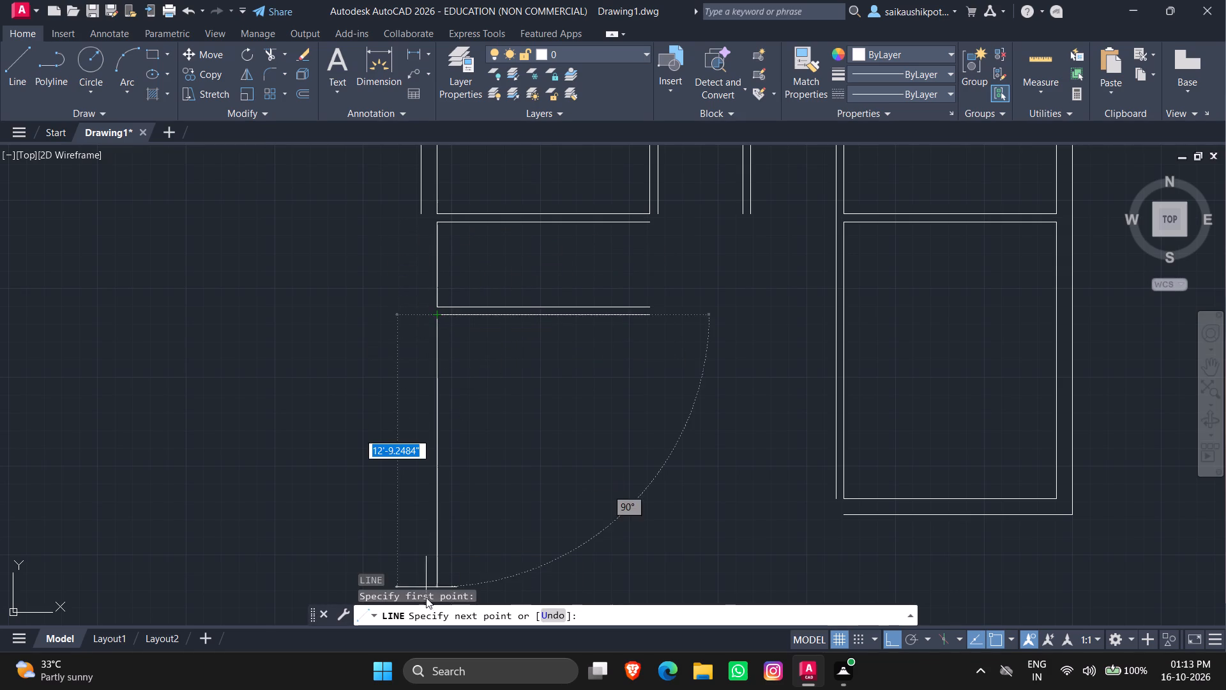
click(426, 539)
key(Escape)
Stretch the left end of the right-hand lower room's outer bottom wall line to the new vertical left line.
click(856, 512)
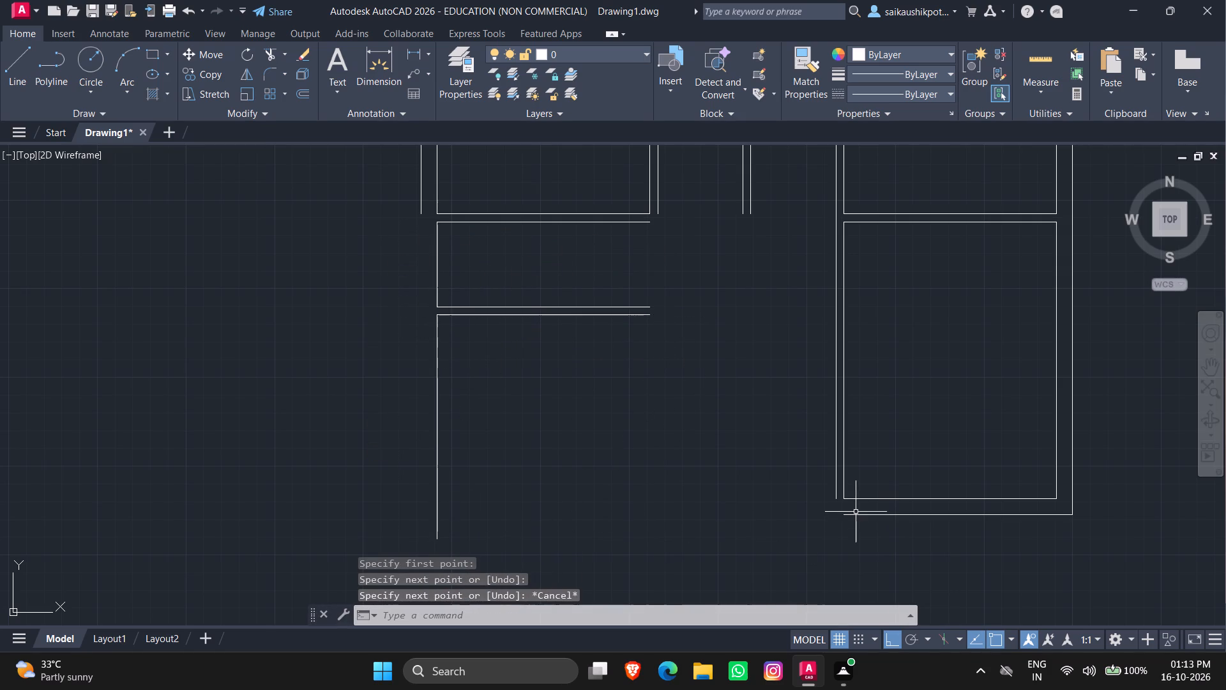
click(852, 518)
click(846, 516)
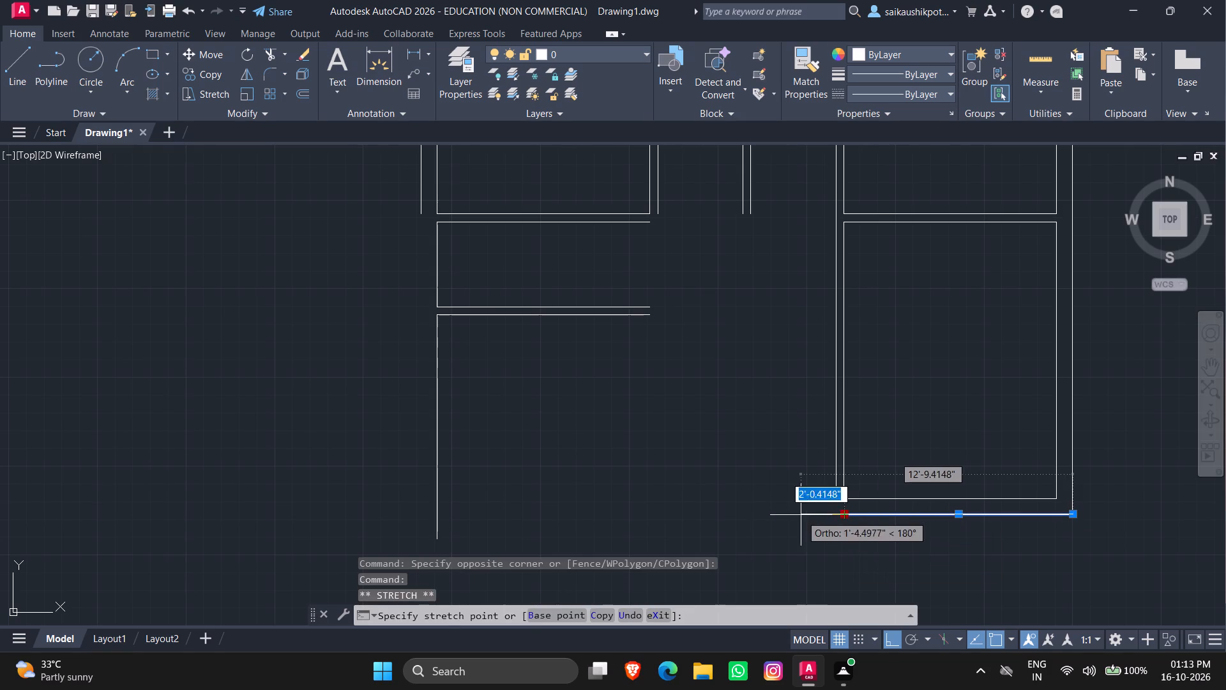
click(435, 511)
key(Escape)
key(Escape)
key(Escape)
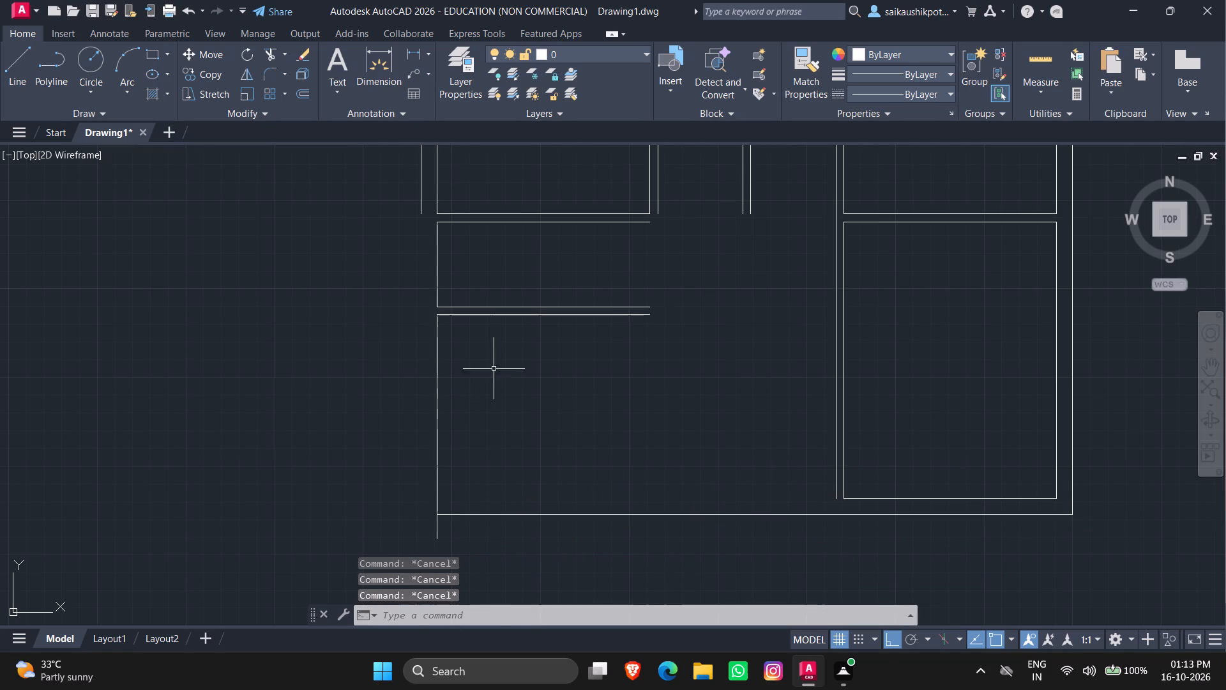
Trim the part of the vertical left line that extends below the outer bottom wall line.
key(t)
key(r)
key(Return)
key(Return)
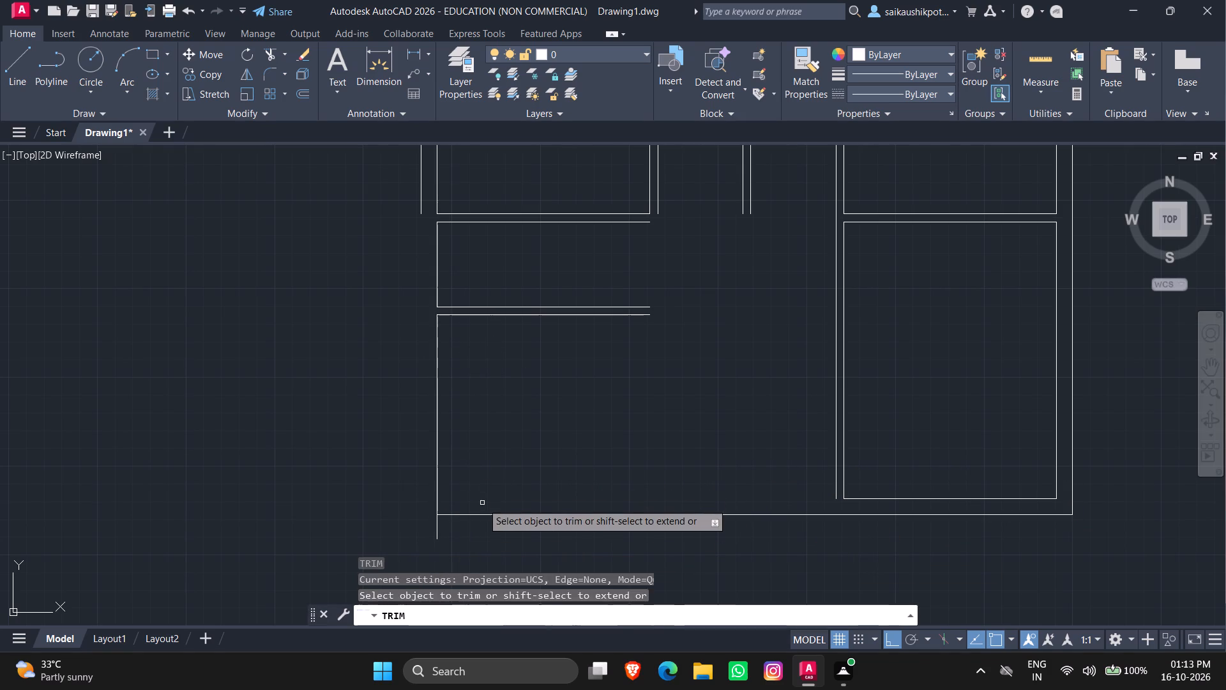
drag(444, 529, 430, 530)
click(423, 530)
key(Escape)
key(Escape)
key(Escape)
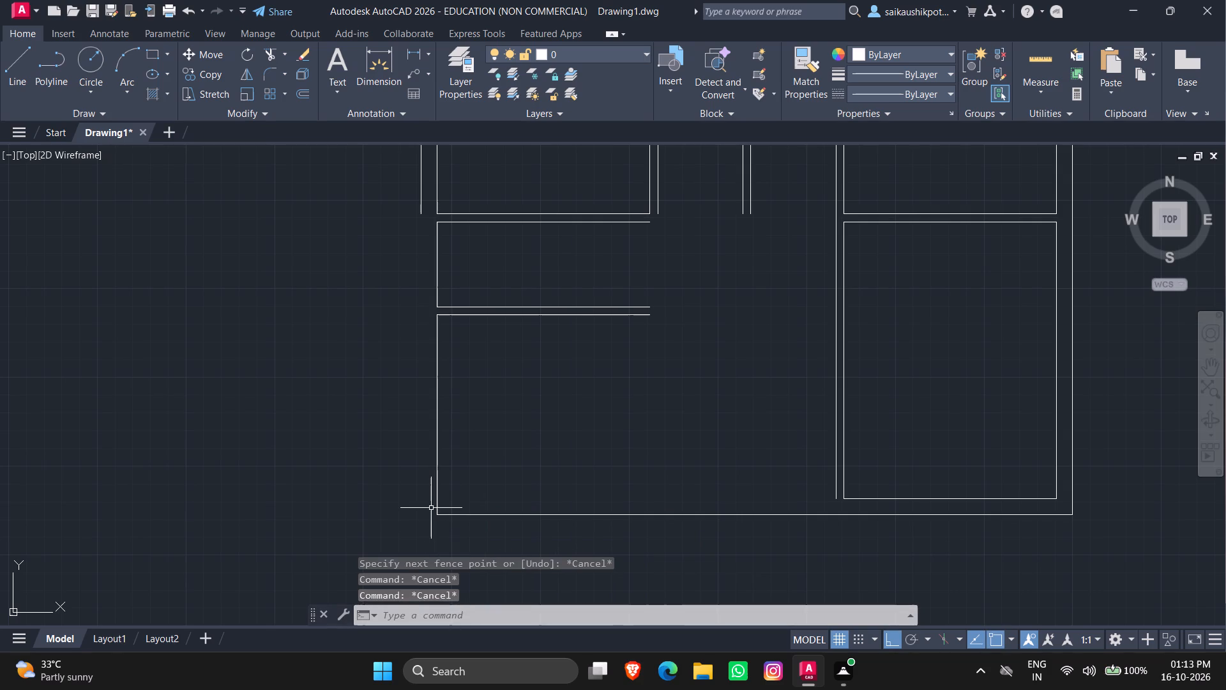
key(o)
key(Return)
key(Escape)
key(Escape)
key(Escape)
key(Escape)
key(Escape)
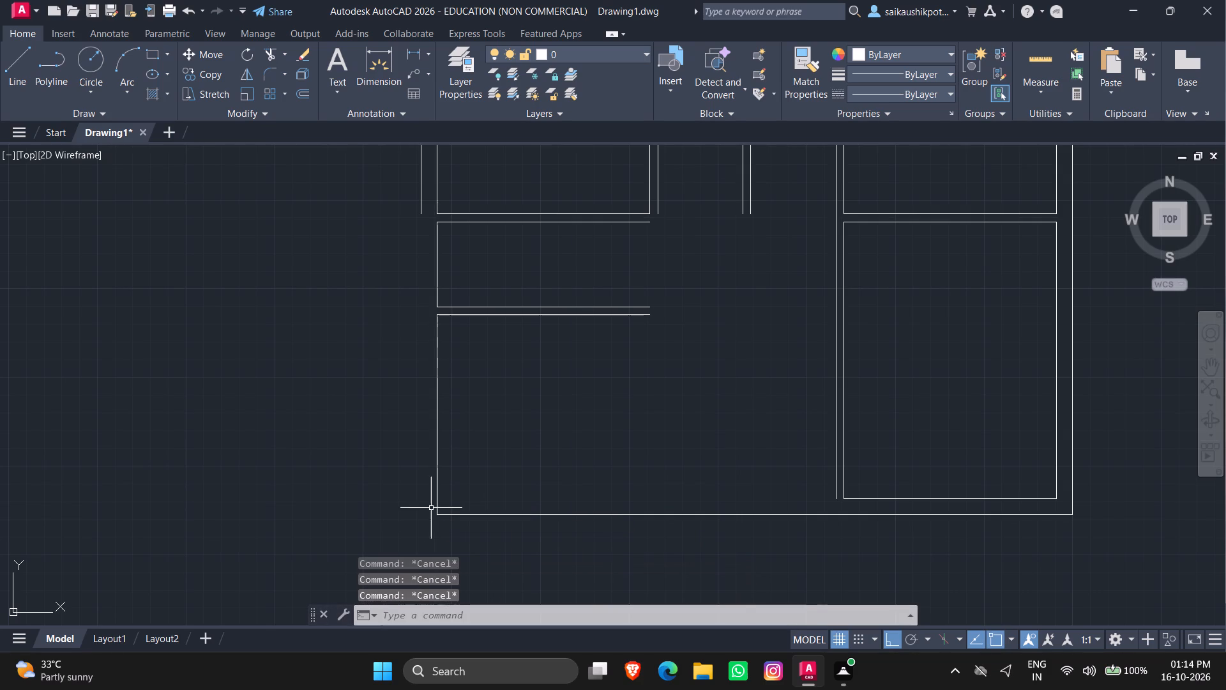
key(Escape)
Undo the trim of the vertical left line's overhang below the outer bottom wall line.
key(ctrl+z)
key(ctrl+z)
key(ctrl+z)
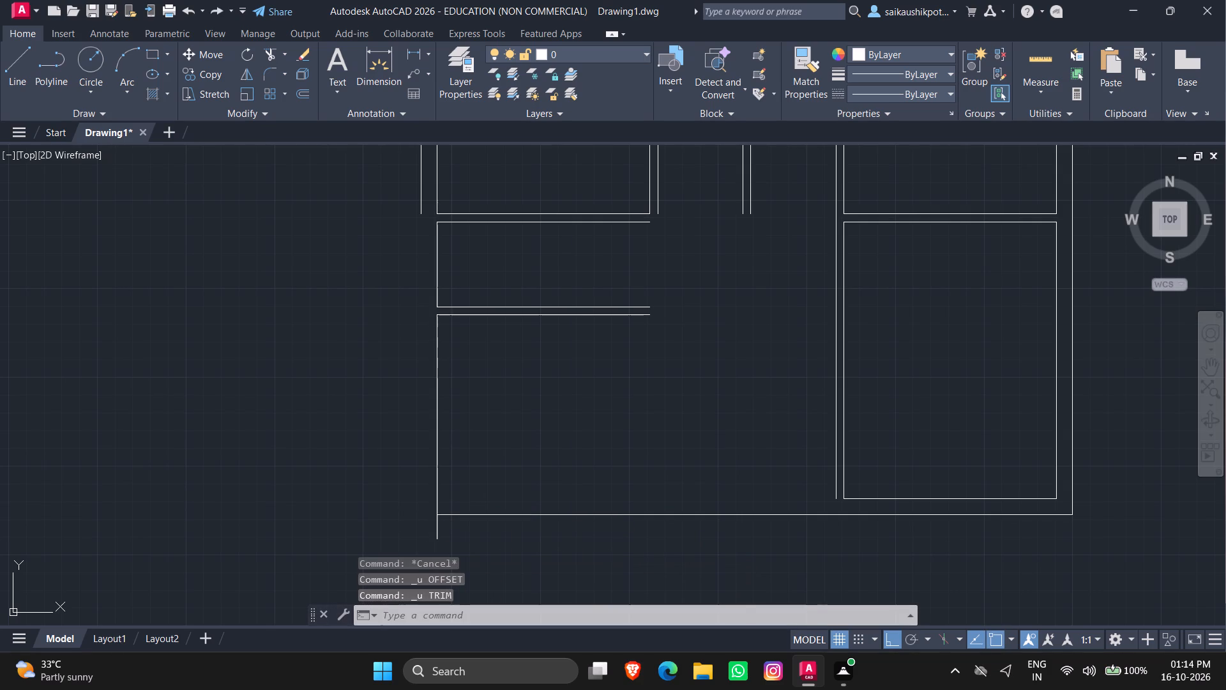
Draw a horizontal line from the right-hand lower room's inner bottom-left corner to the inner left wall line.
key(Escape)
key(Escape)
key(Escape)
key(Escape)
key(l)
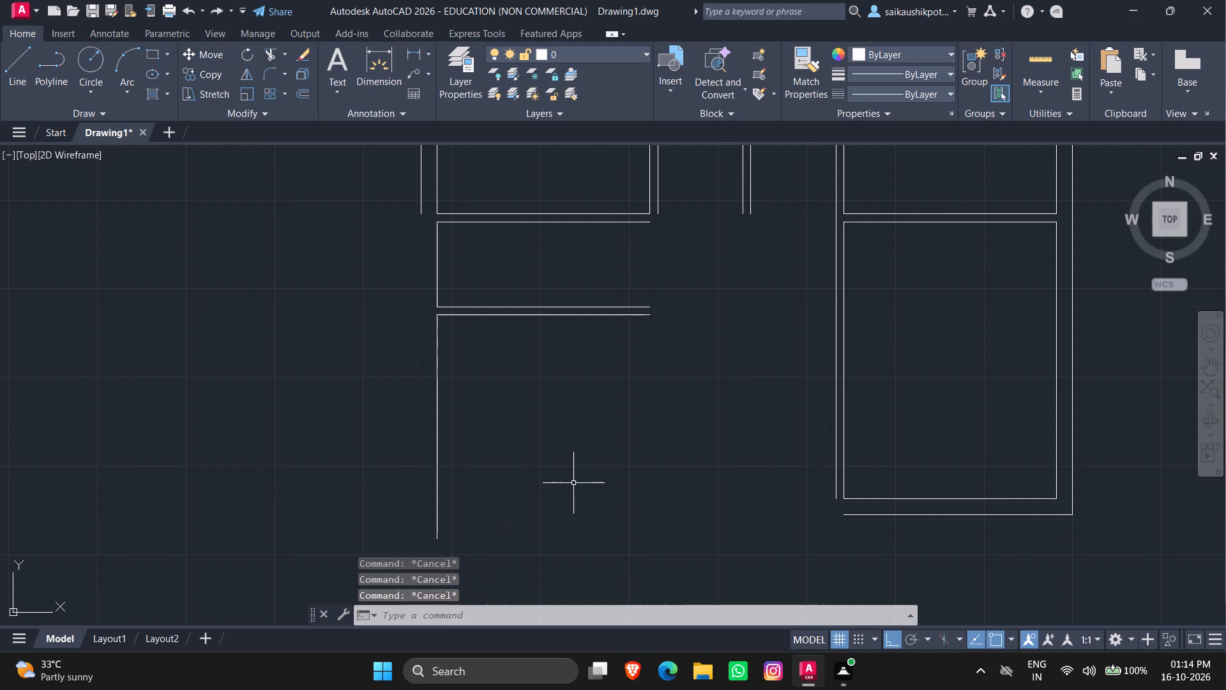
key(Return)
click(844, 500)
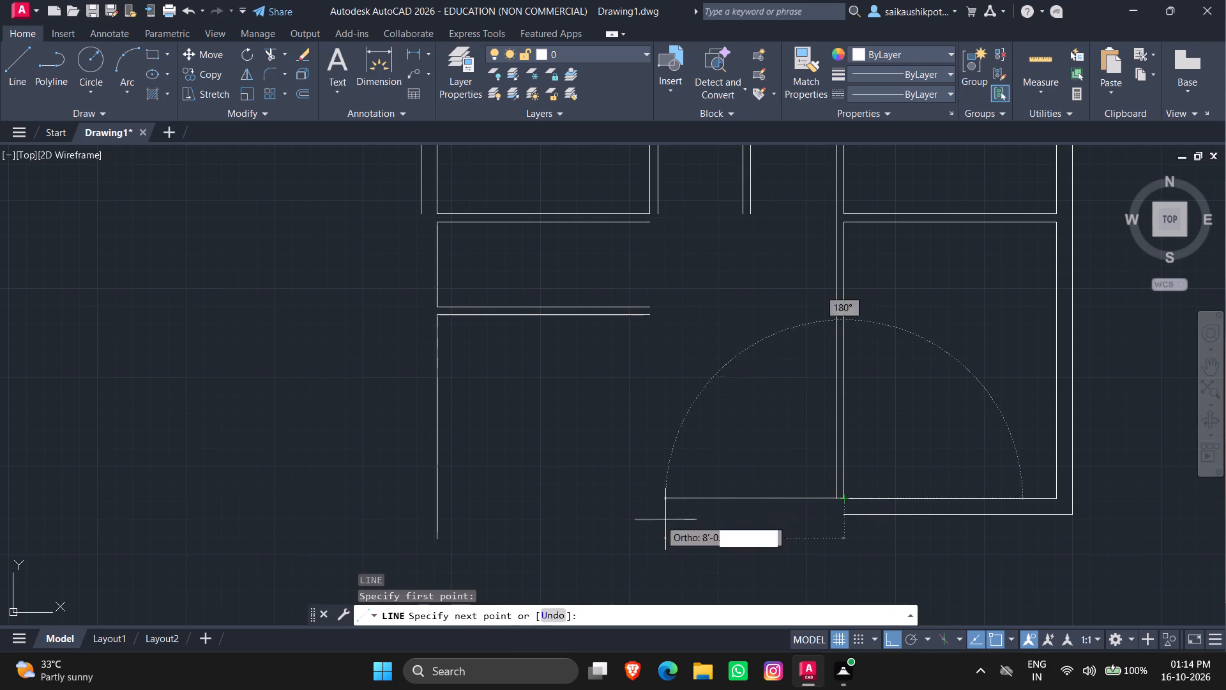
click(432, 500)
key(Escape)
key(Escape)
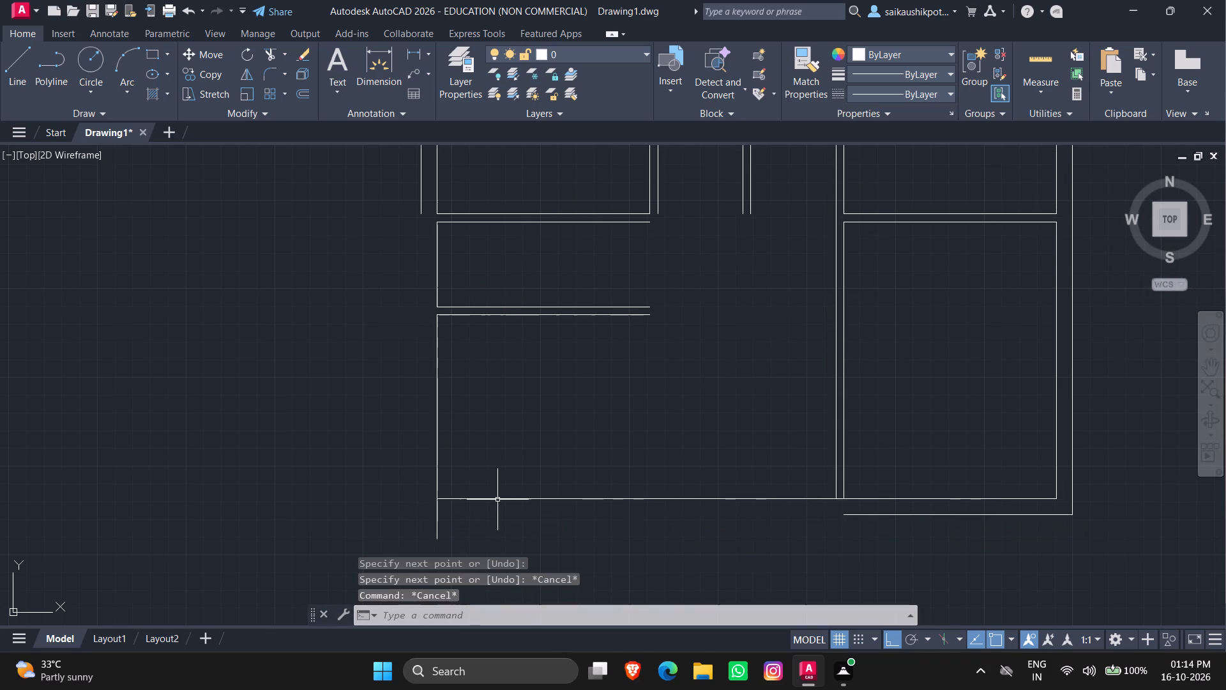
Draw a vertical line about 15' long from the outer left wall's lower end down past the bottom wall level.
key(l)
key(Return)
click(420, 213)
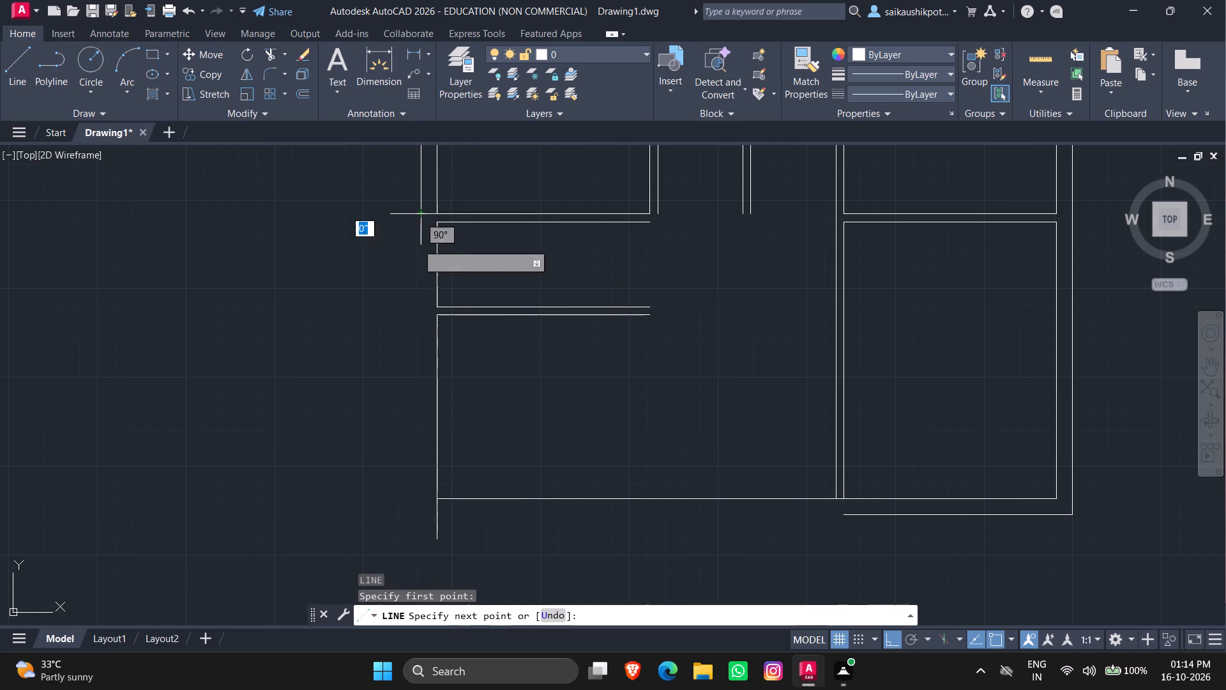
click(418, 542)
key(Escape)
key(Escape)
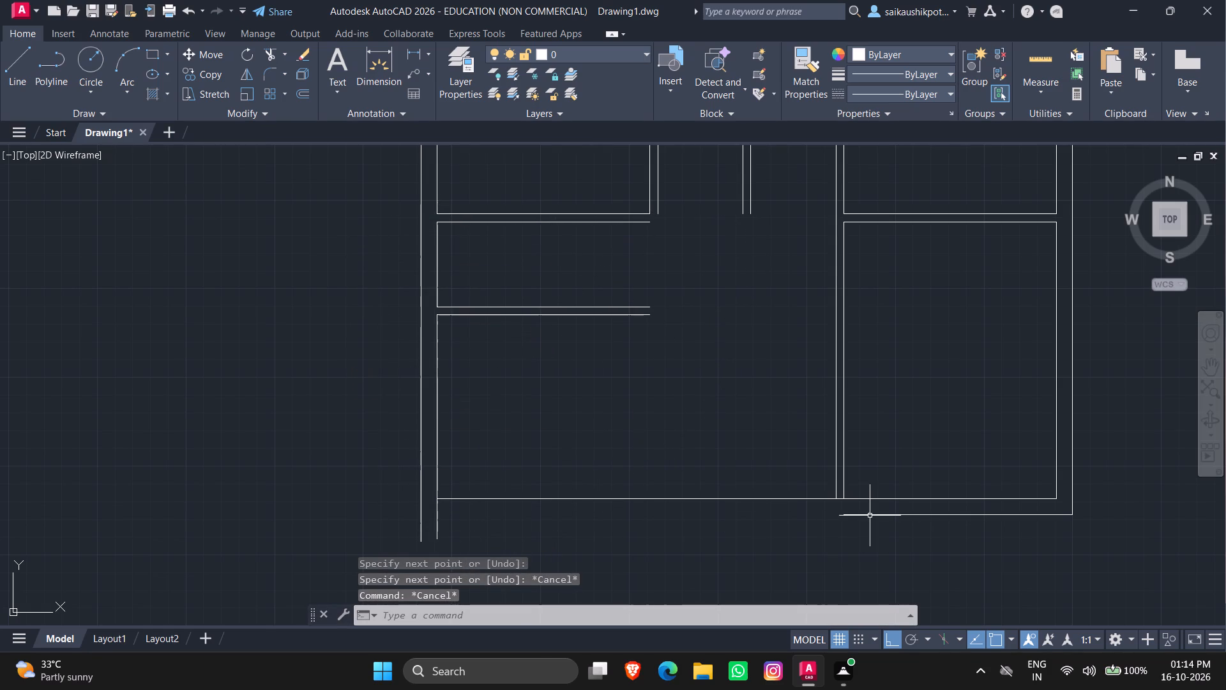
Draw a horizontal line from the outer bottom wall line's left end to the inner left wall line.
key(l)
key(Return)
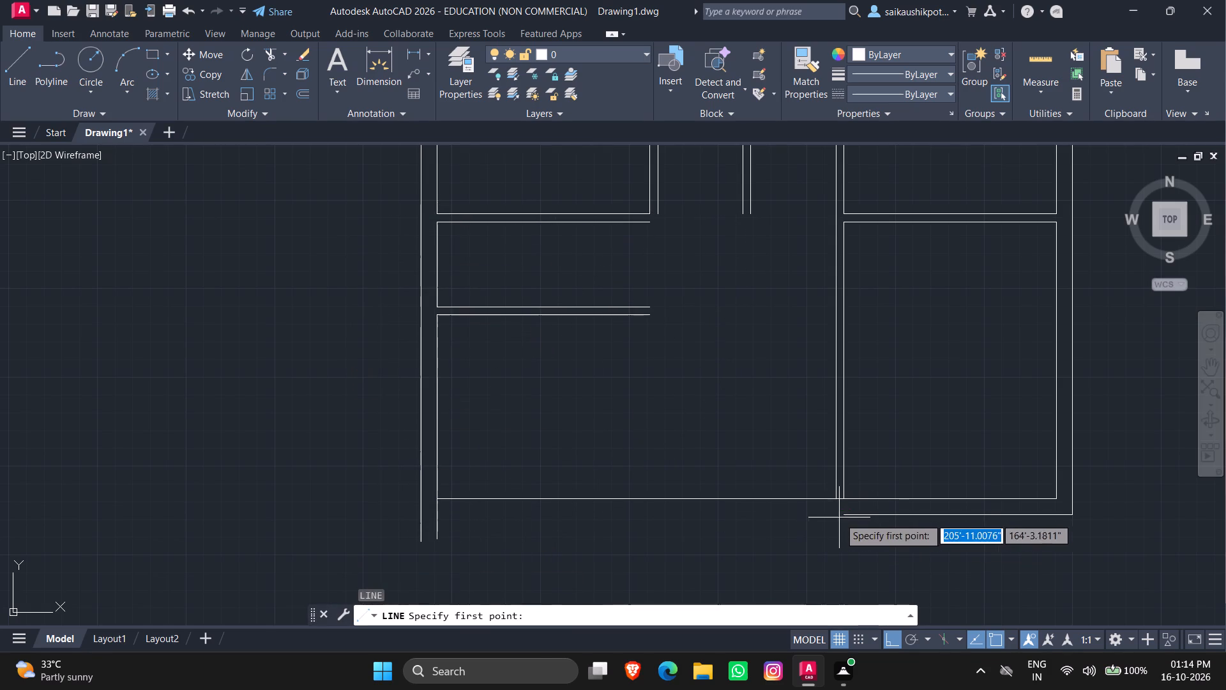
click(844, 517)
click(432, 516)
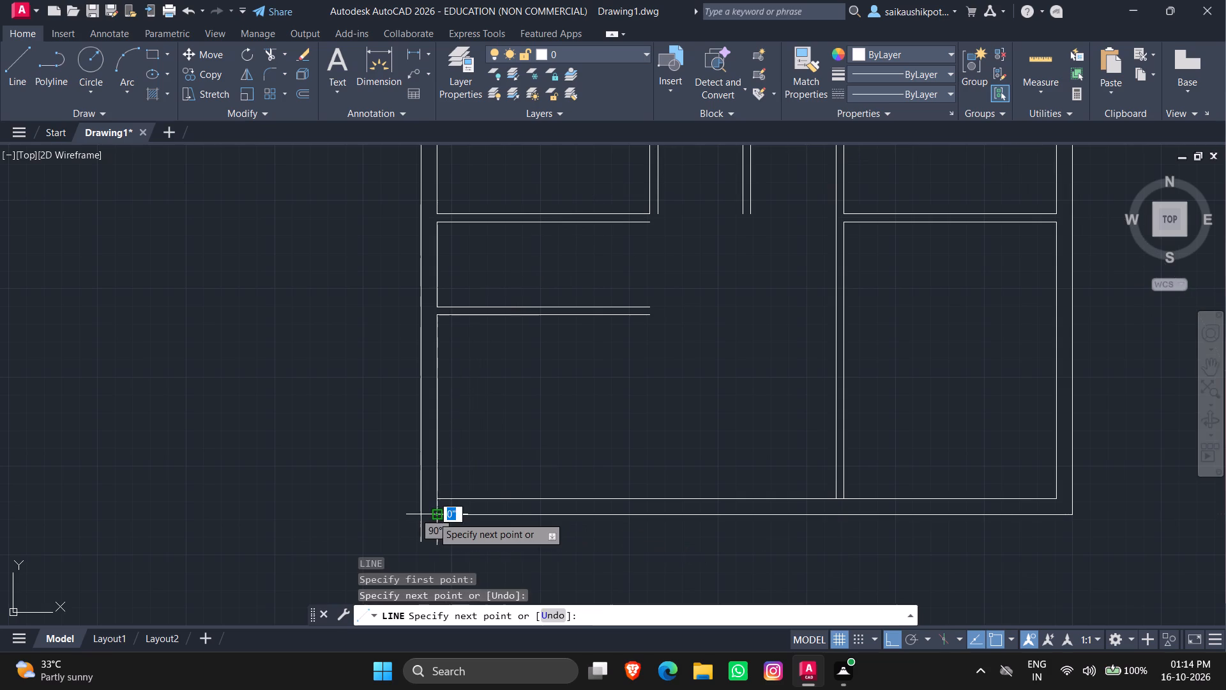
key(Escape)
key(Escape)
key(Escape)
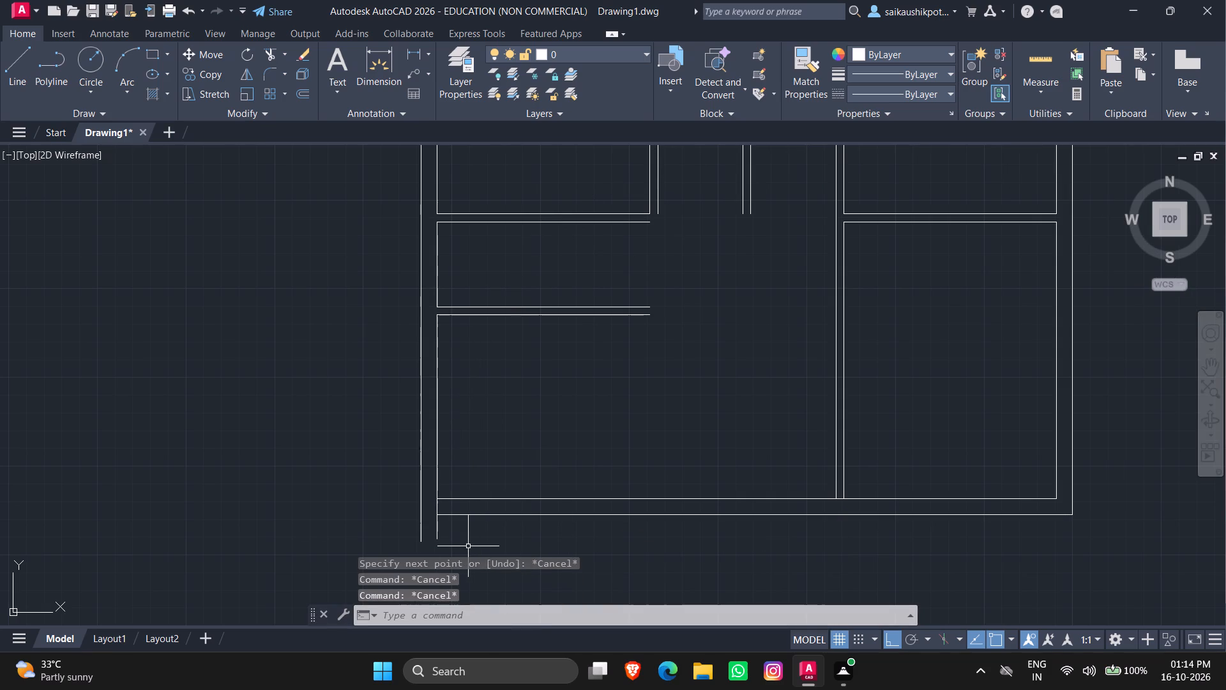
Trim the part of the inner left wall line that extends below the outer bottom wall line.
text(tr)
key(Return)
key(Return)
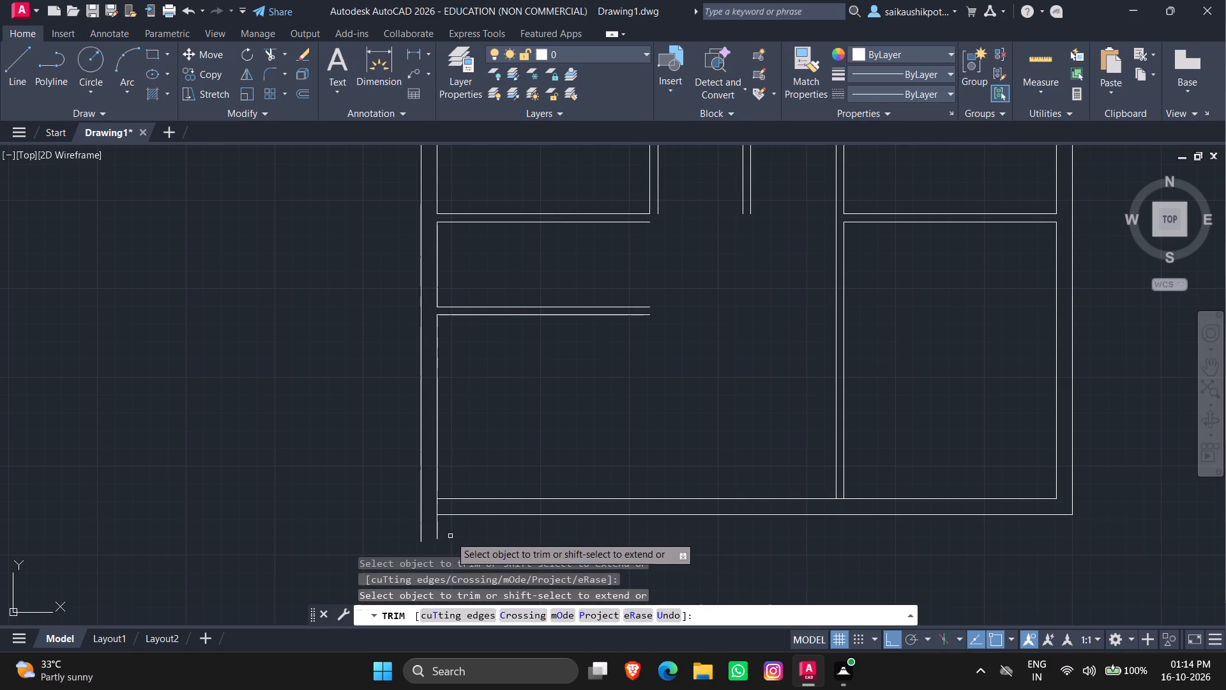
click(435, 531)
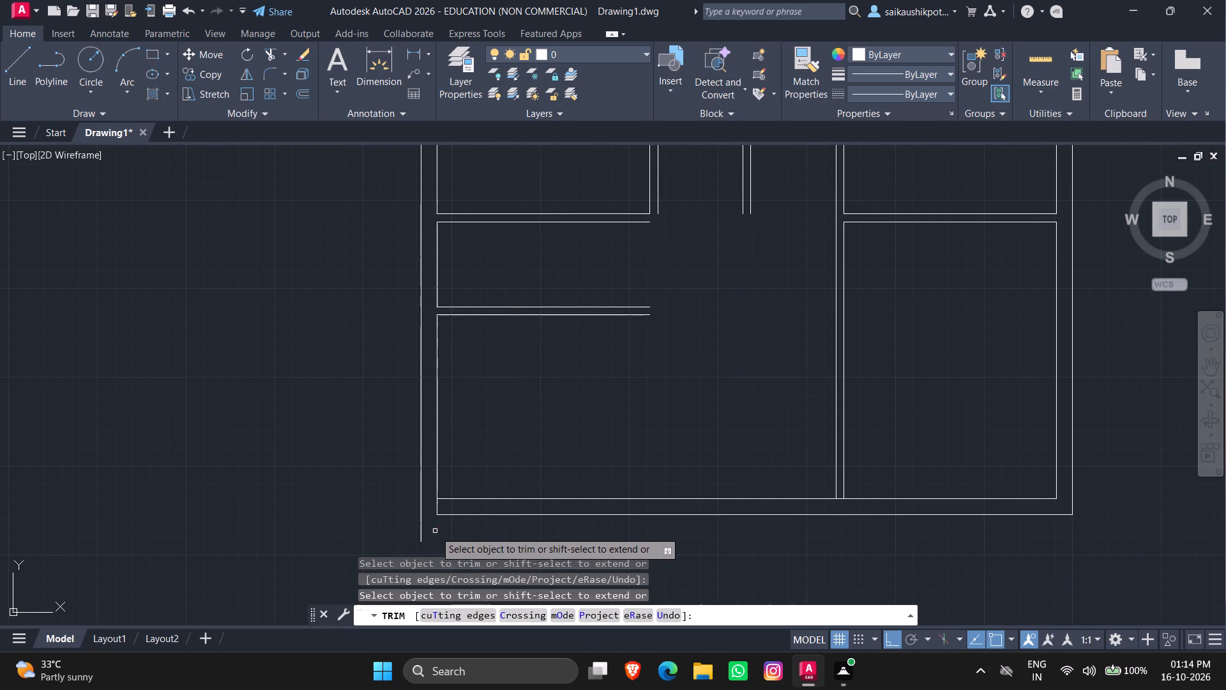
key(Escape)
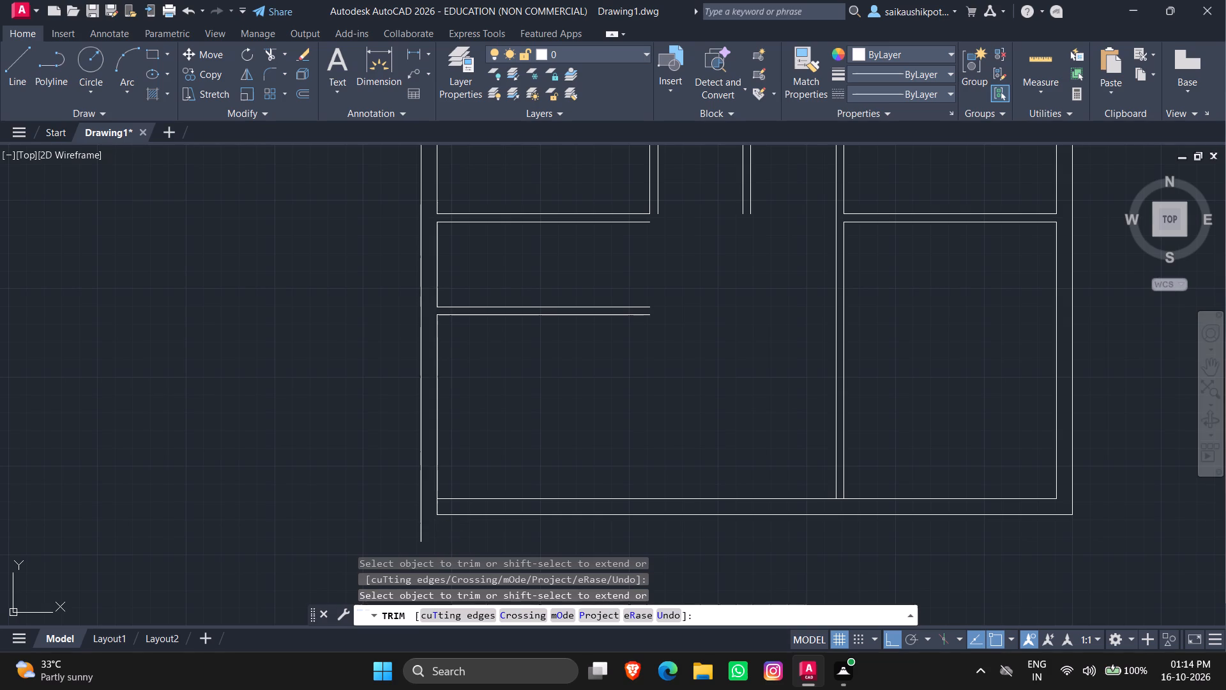
key(Escape)
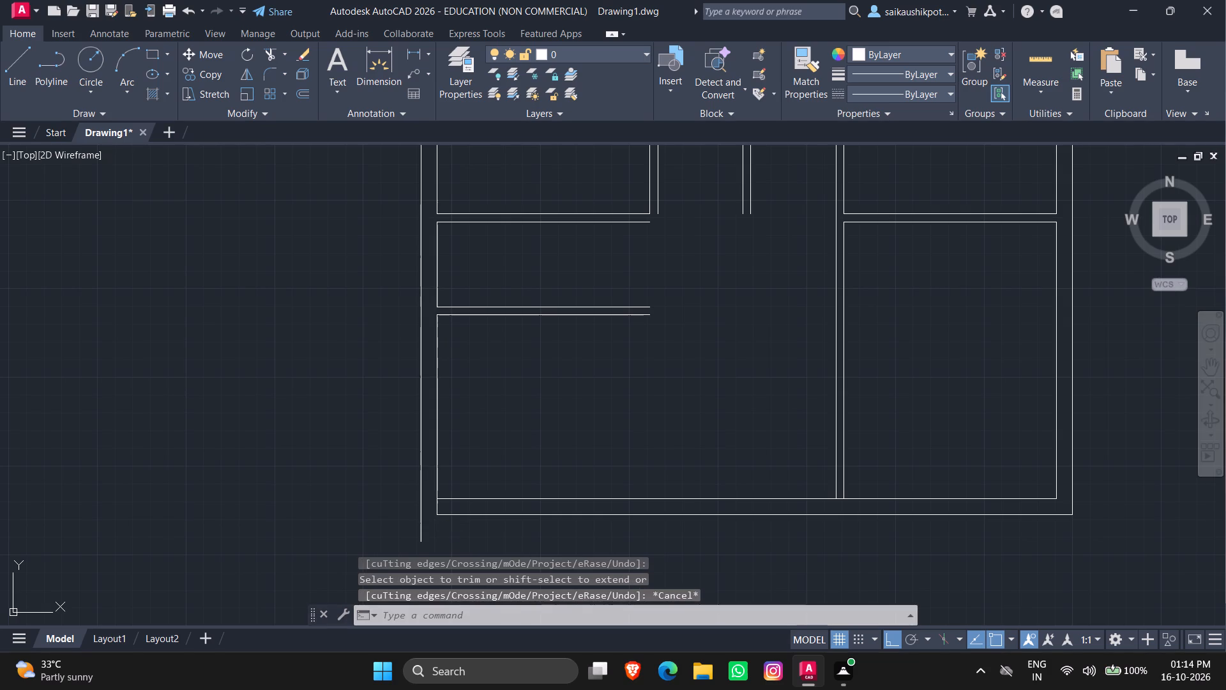
Fillet the outer left and outer bottom wall lines into a sharp corner with radius 0.
text(fillet)
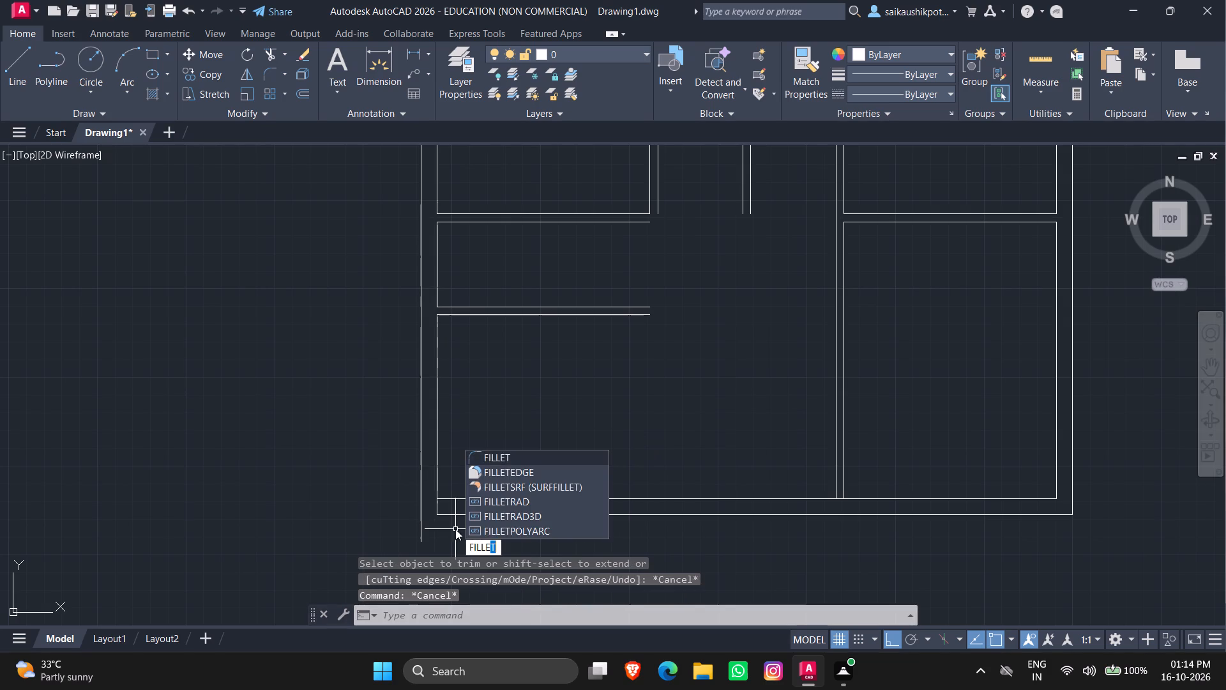
key(Return)
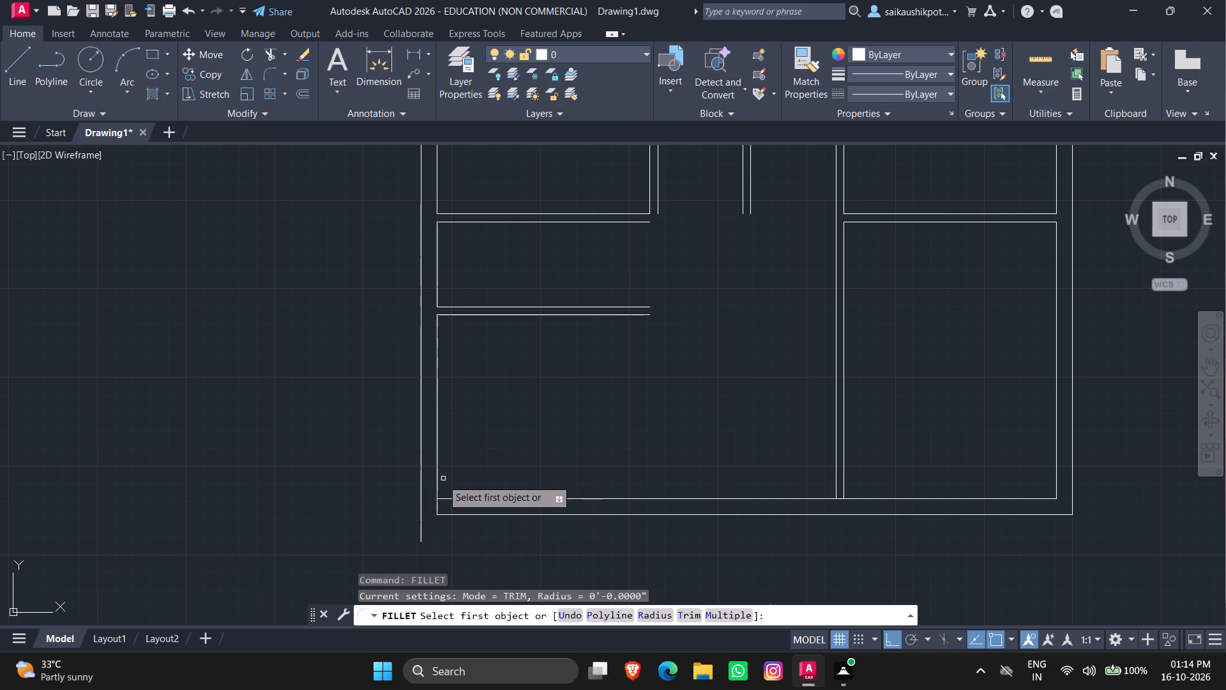
click(420, 482)
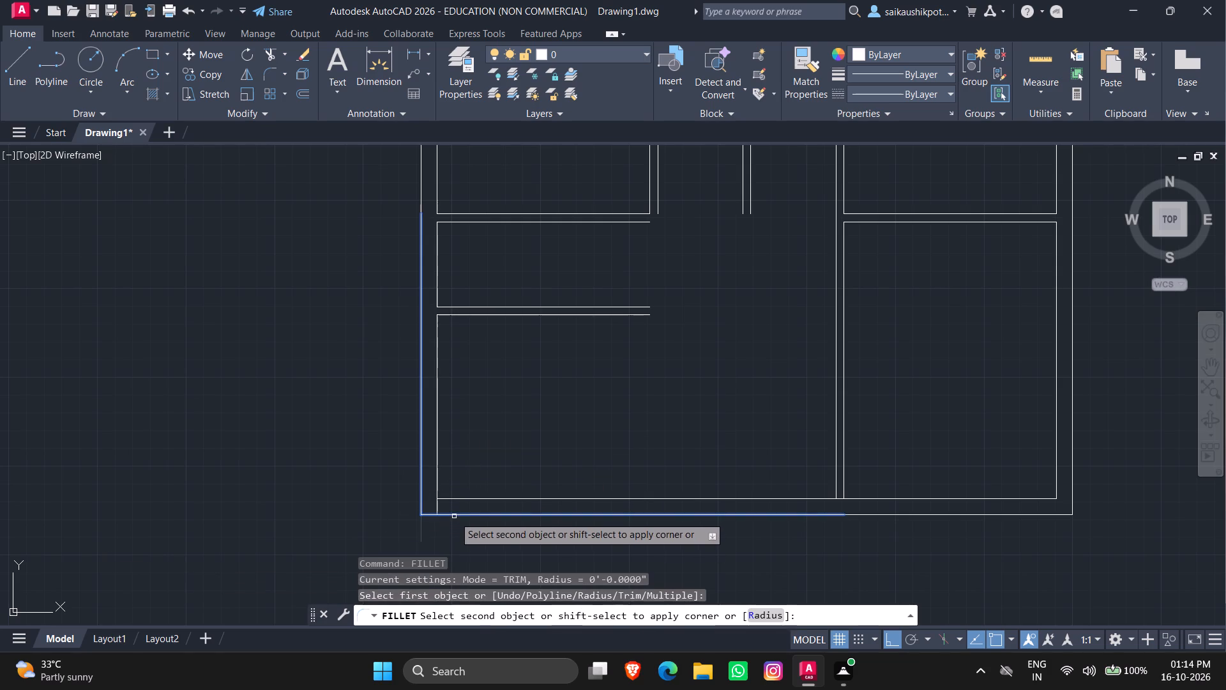
click(454, 516)
Trim the inner left wall line's stub between the inner and outer bottom wall lines.
scroll(445, 535, up, 1)
text(tr)
key(Return)
key(Return)
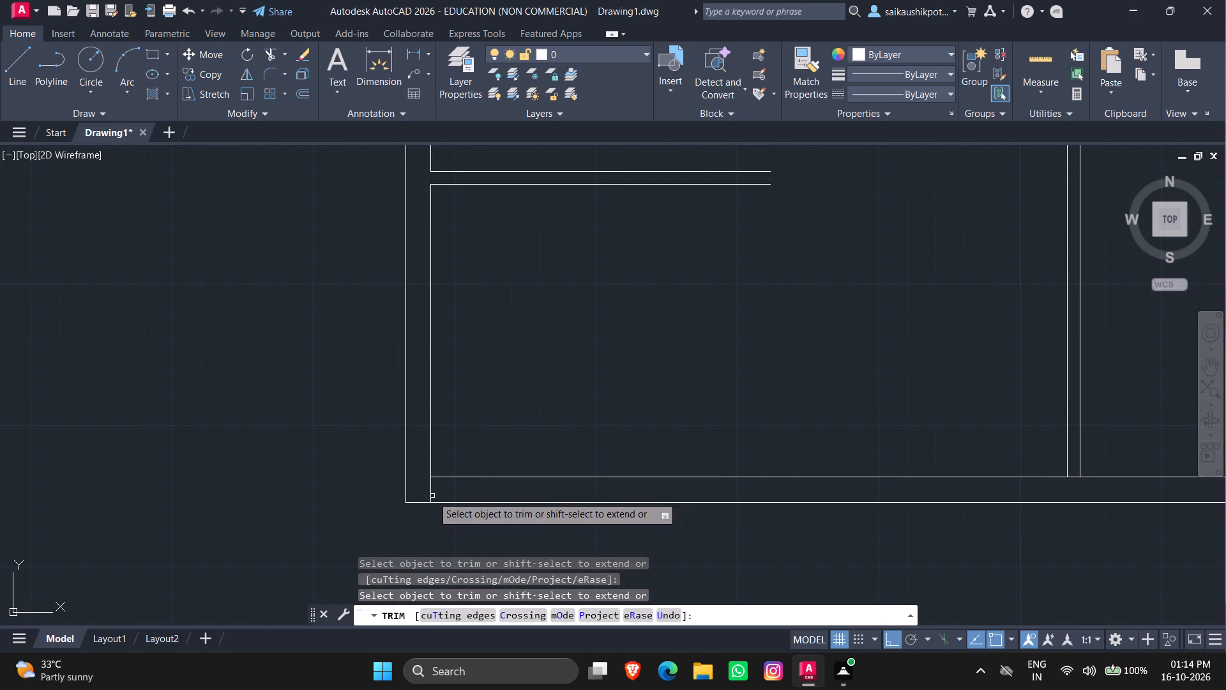
click(432, 496)
Trim the inner bottom wall line between the two lines of the right-hand lower room's left partition.
scroll(491, 436, down, 3)
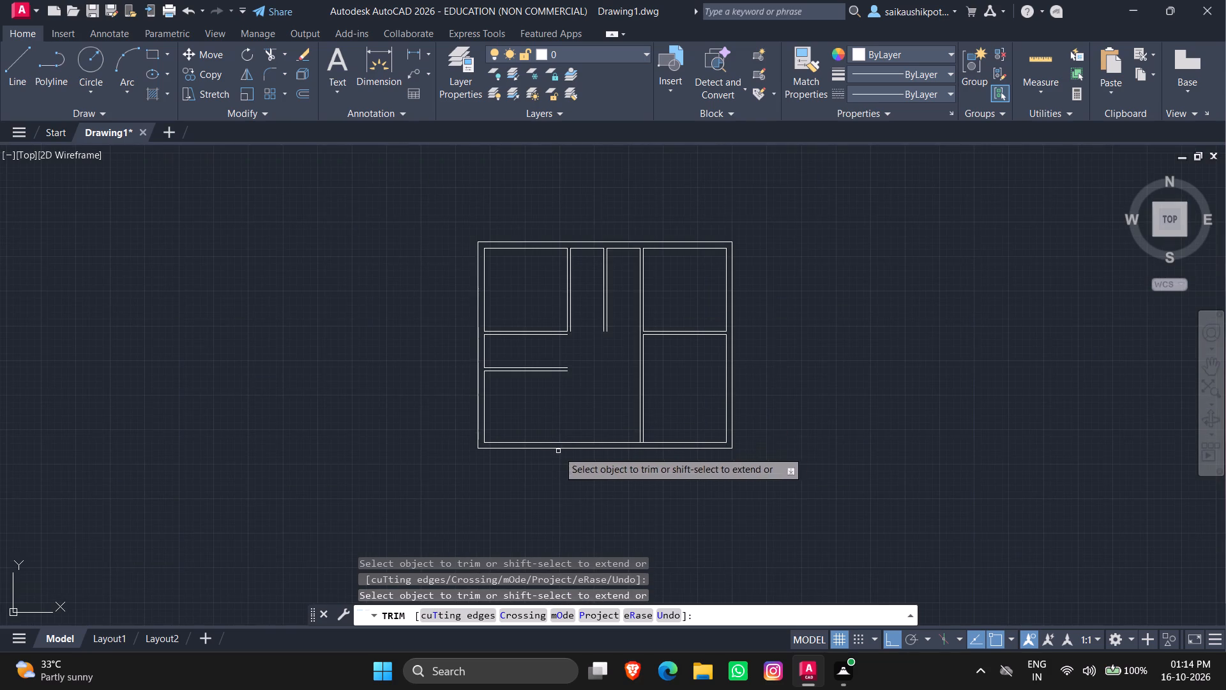
scroll(612, 447, up, 3)
scroll(750, 412, up, 2)
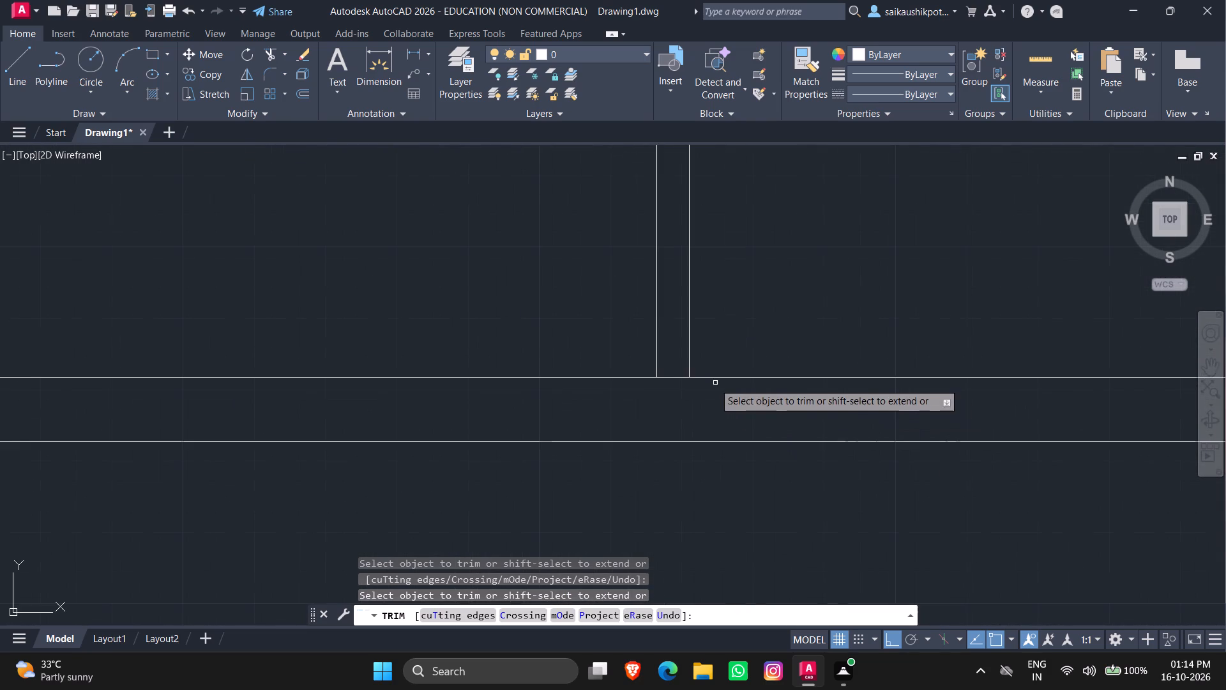
click(675, 377)
scroll(618, 477, down, 3)
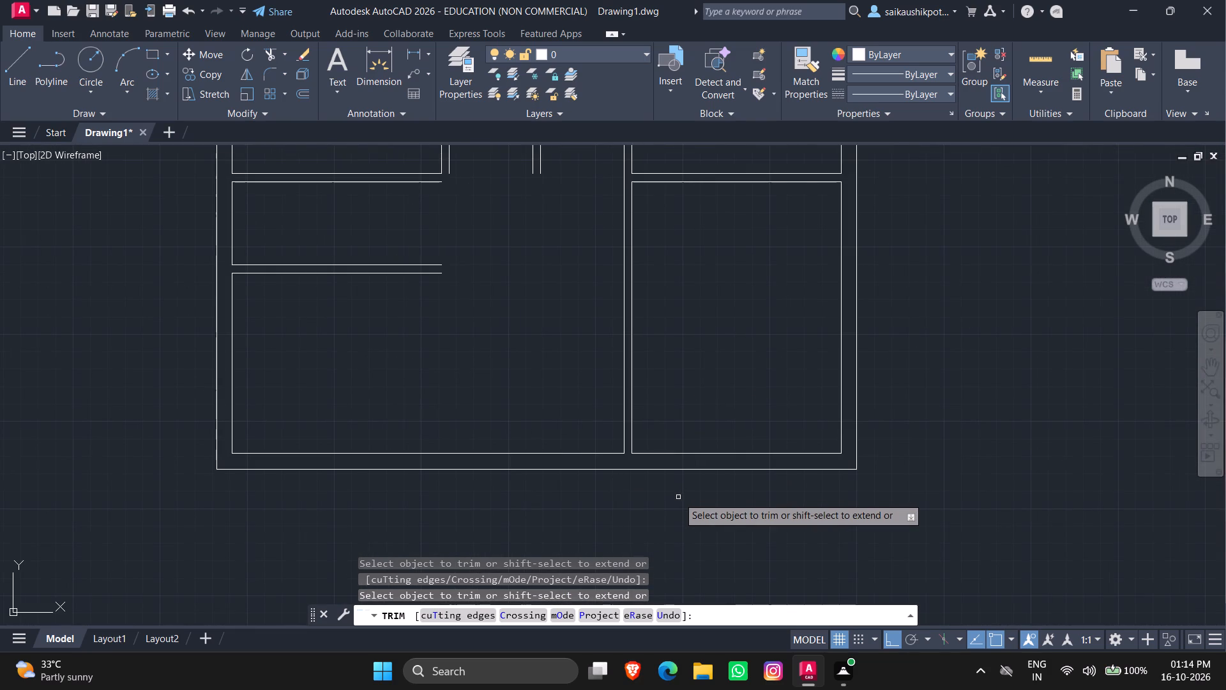
key(Escape)
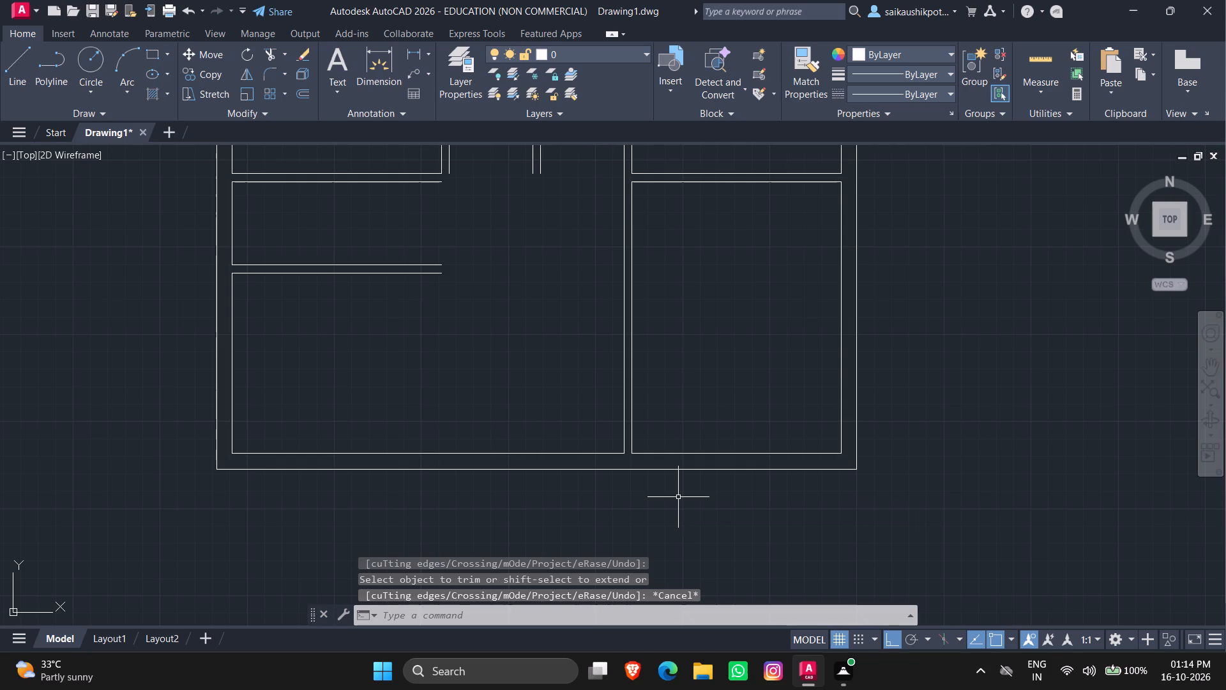
key(Escape)
key(Escape)
key(Escape)
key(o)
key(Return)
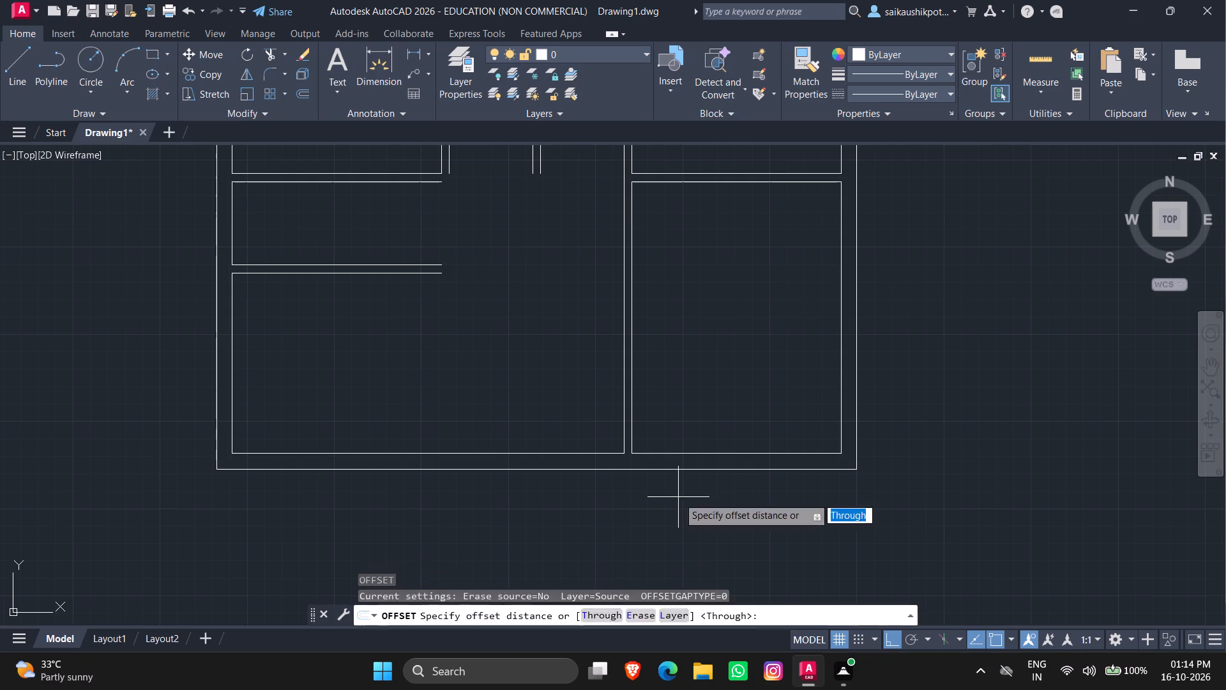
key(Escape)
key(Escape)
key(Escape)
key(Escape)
Offset the lower-left room's inner left wall line 10' to the right.
key(o)
key(Return)
text(10')
key(Return)
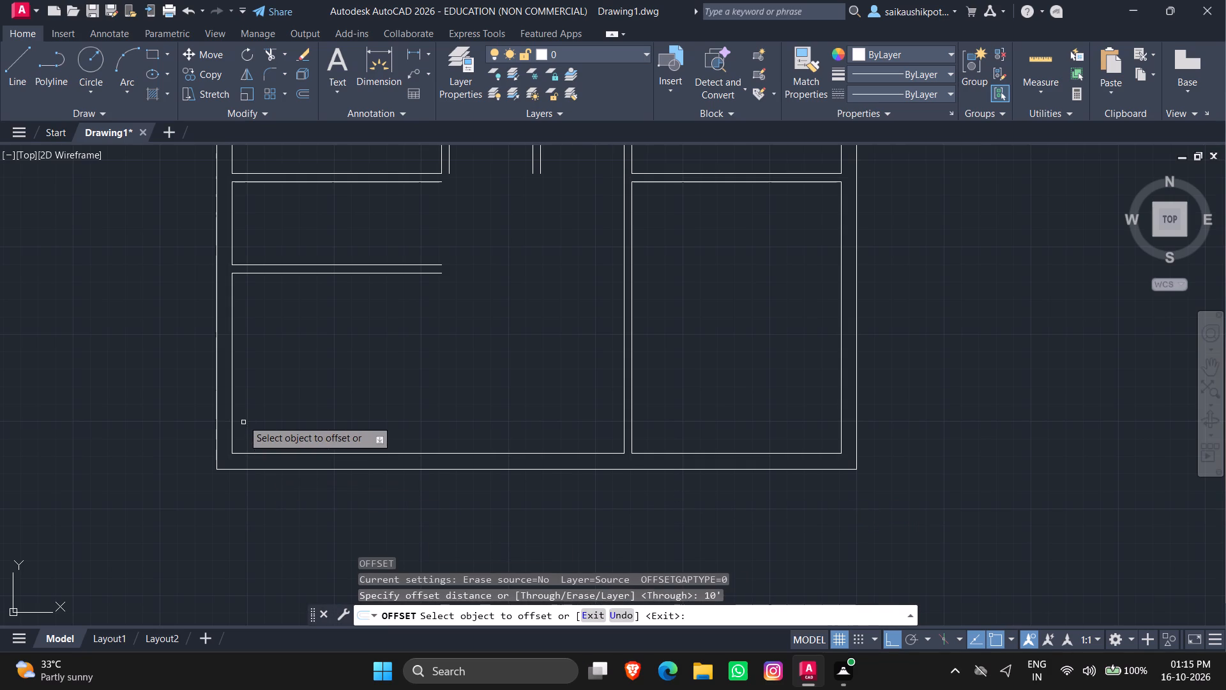
click(234, 410)
click(391, 409)
key(Escape)
key(Escape)
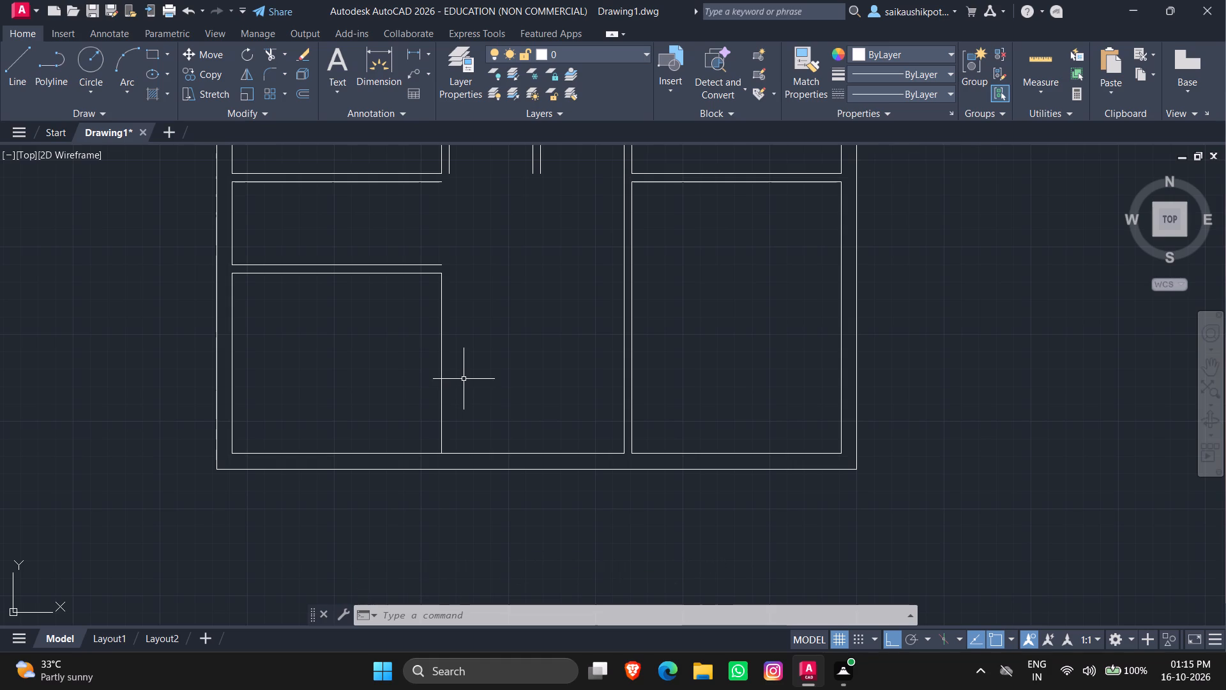
Offset the lower-left room's right wall line 4.5" to the right to give the wall its thickness.
key(o)
key(Return)
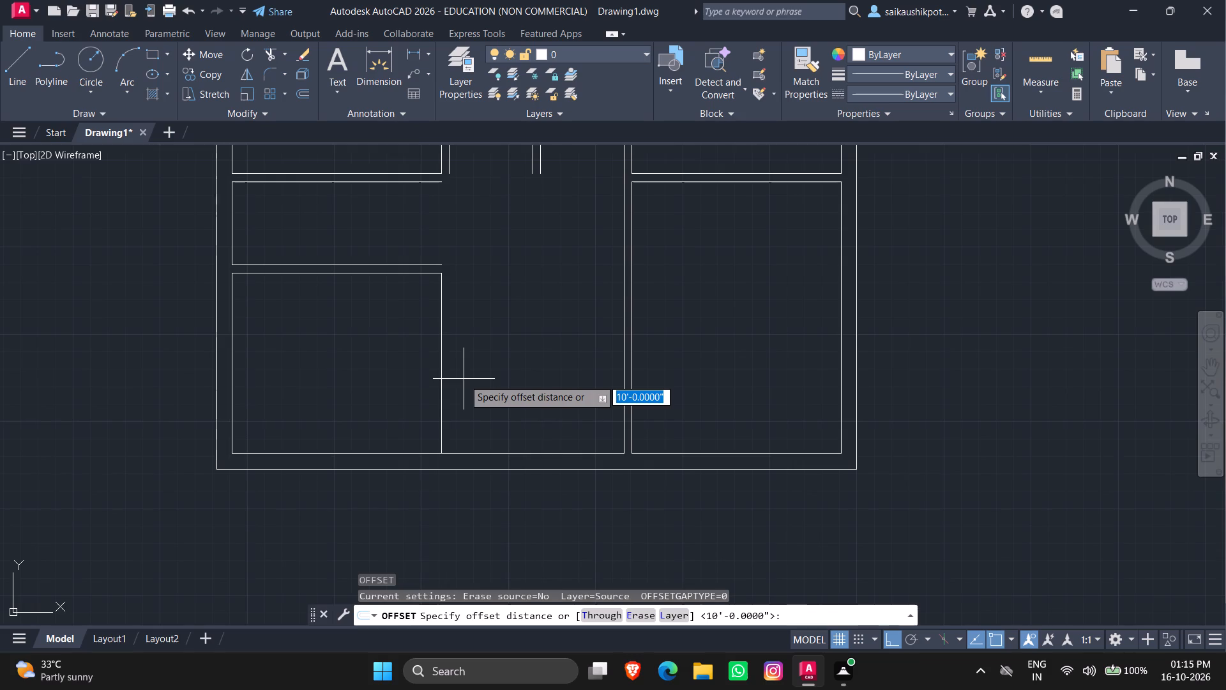
key(4)
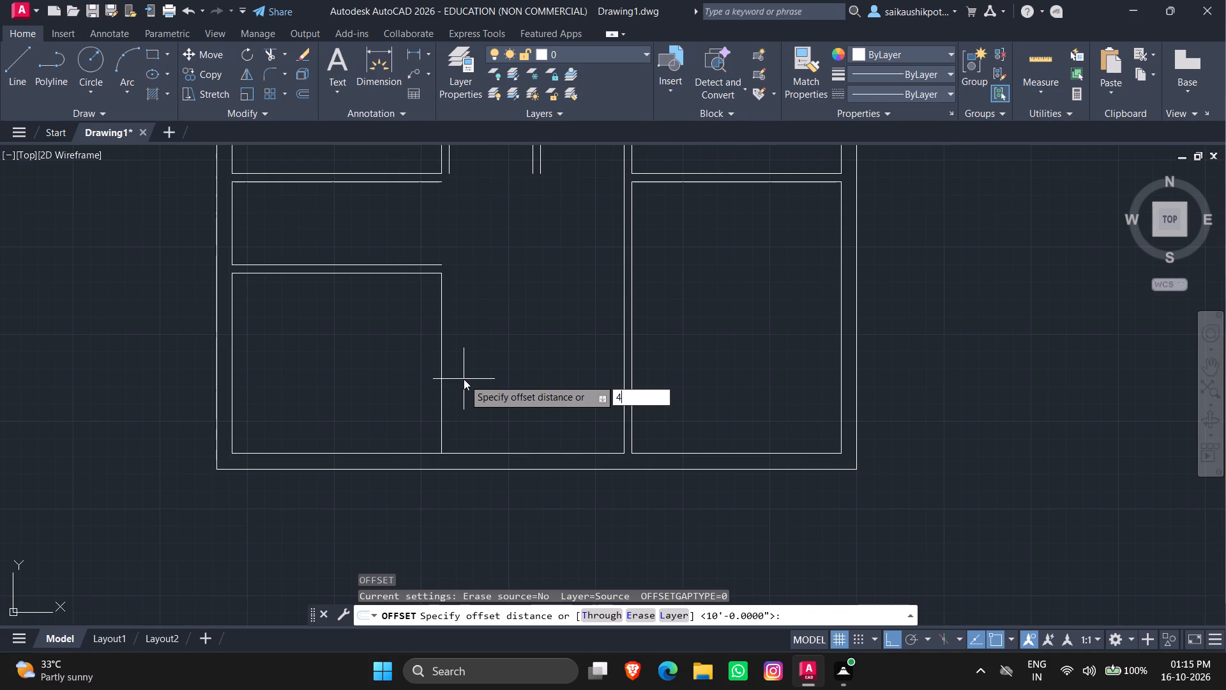
text(.5")
key(Return)
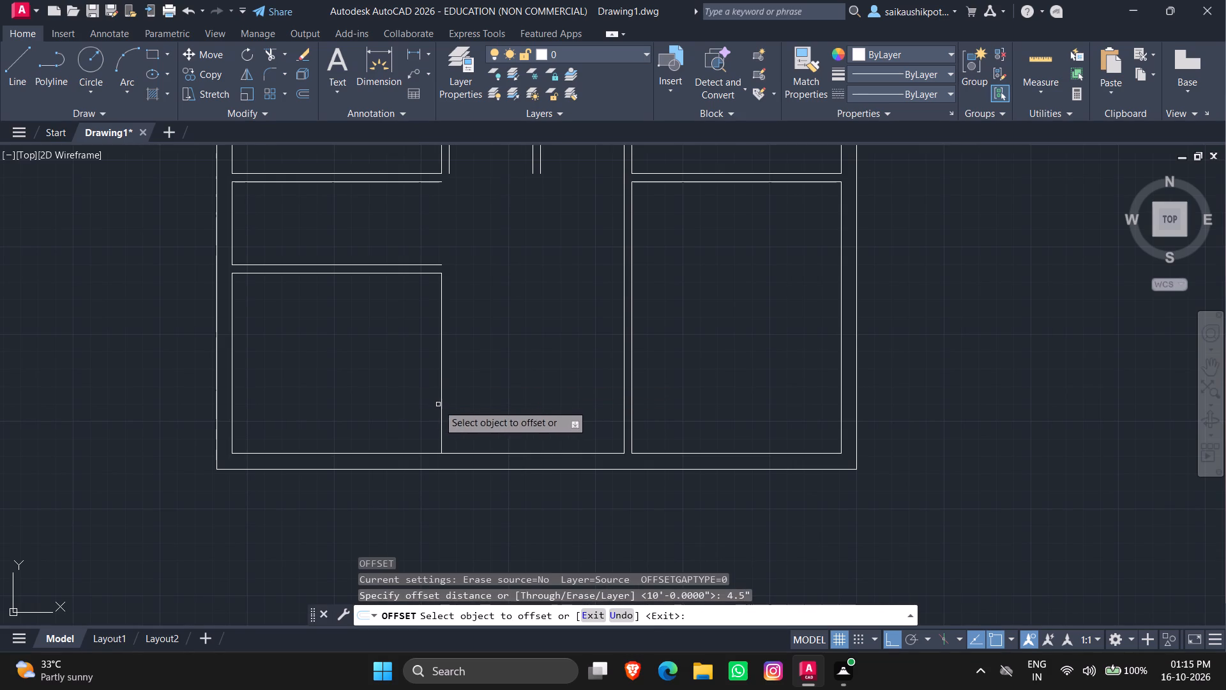
click(441, 406)
click(497, 415)
Form a second lower partition by offsetting the first partition's right line 4' to the right, plus a 4.5" offset for its thickness.
click(451, 390)
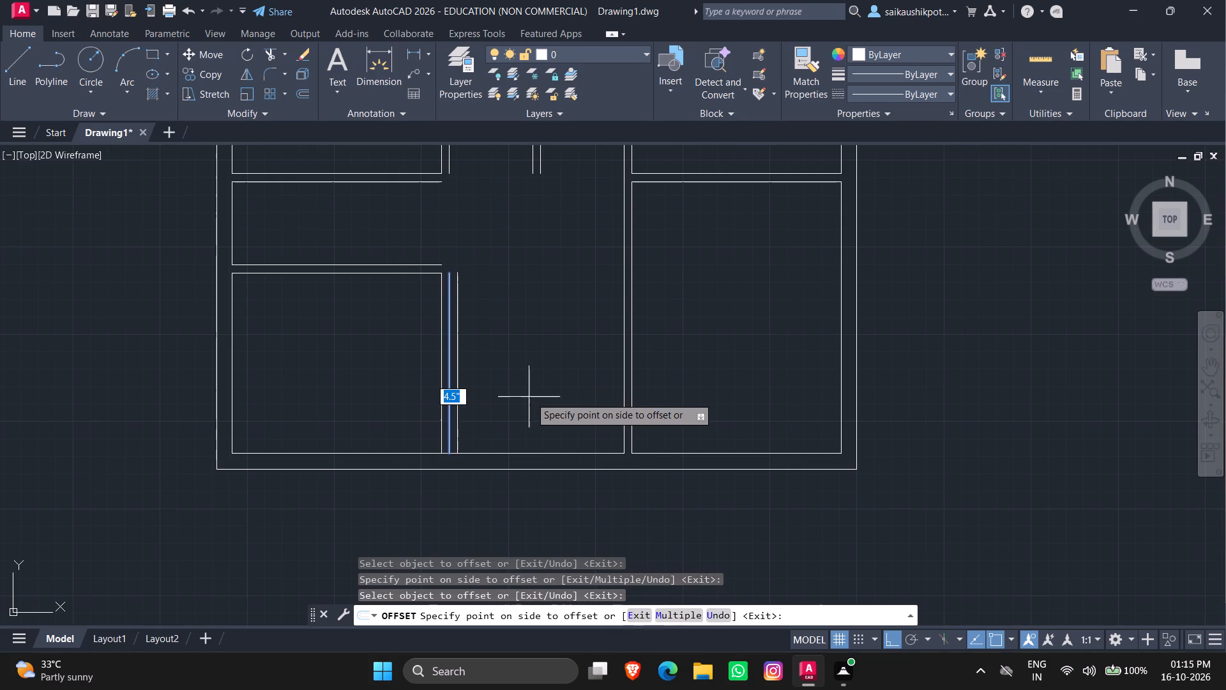
text(4')
key(Return)
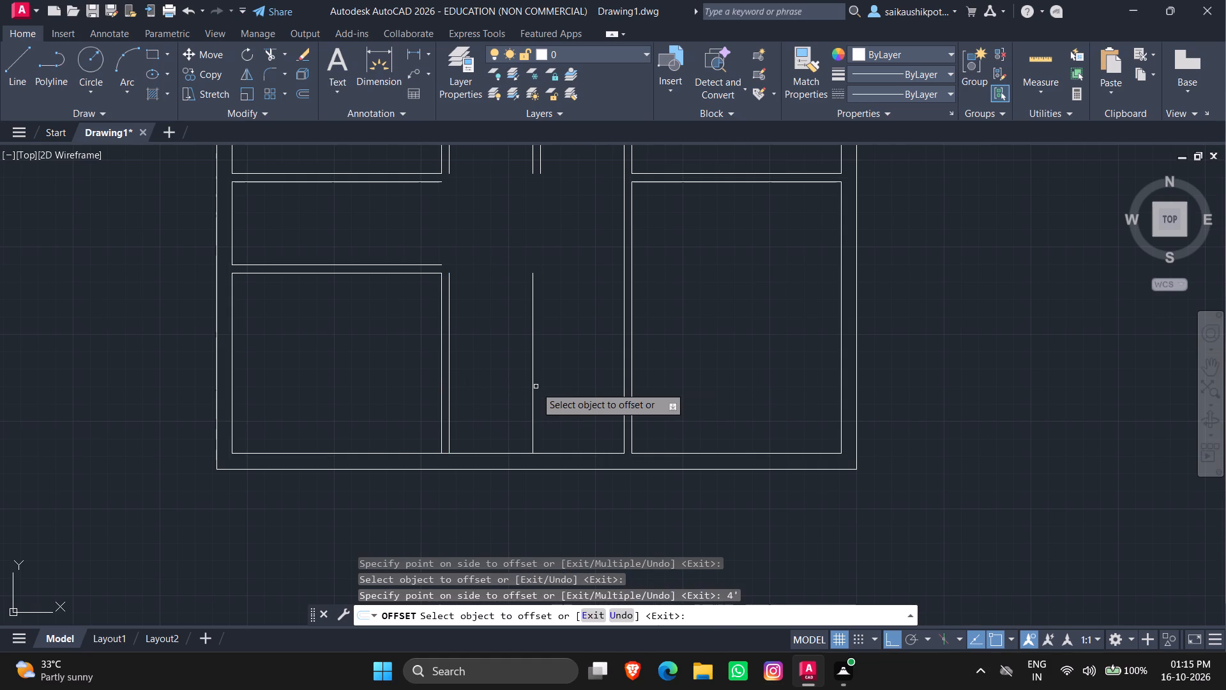
click(533, 388)
click(579, 406)
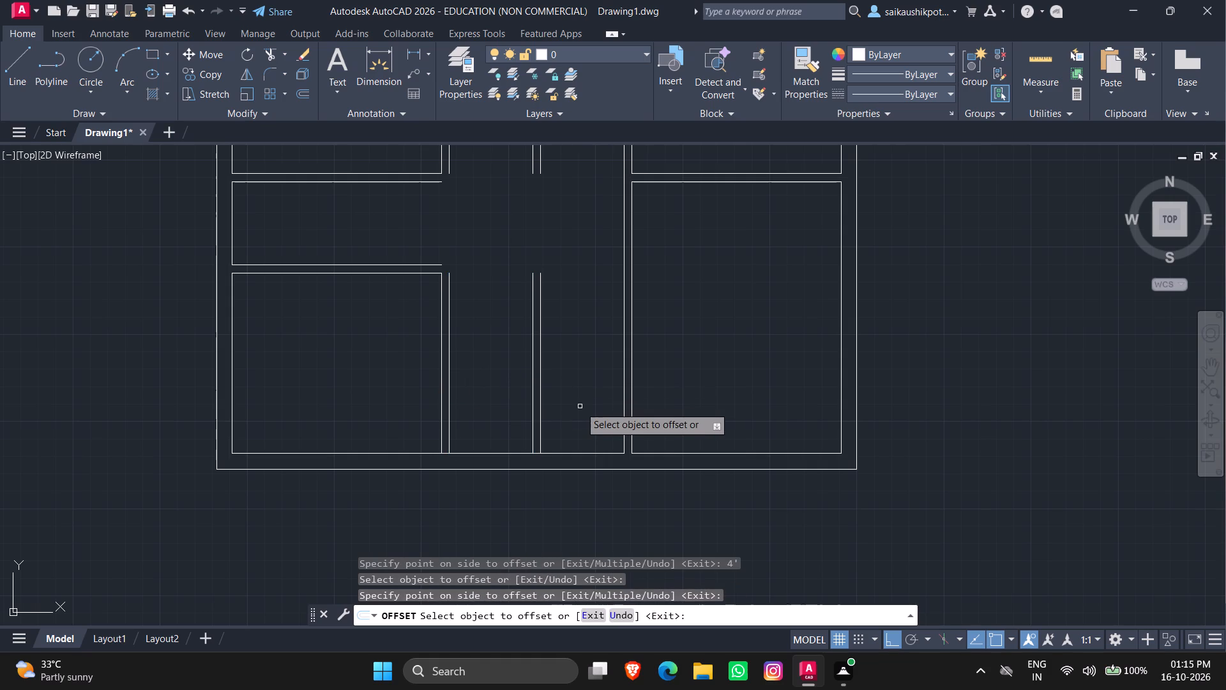
key(Escape)
key(Escape)
Trim the inner bottom wall line between the paired lines of both new lower partitions.
text(tr)
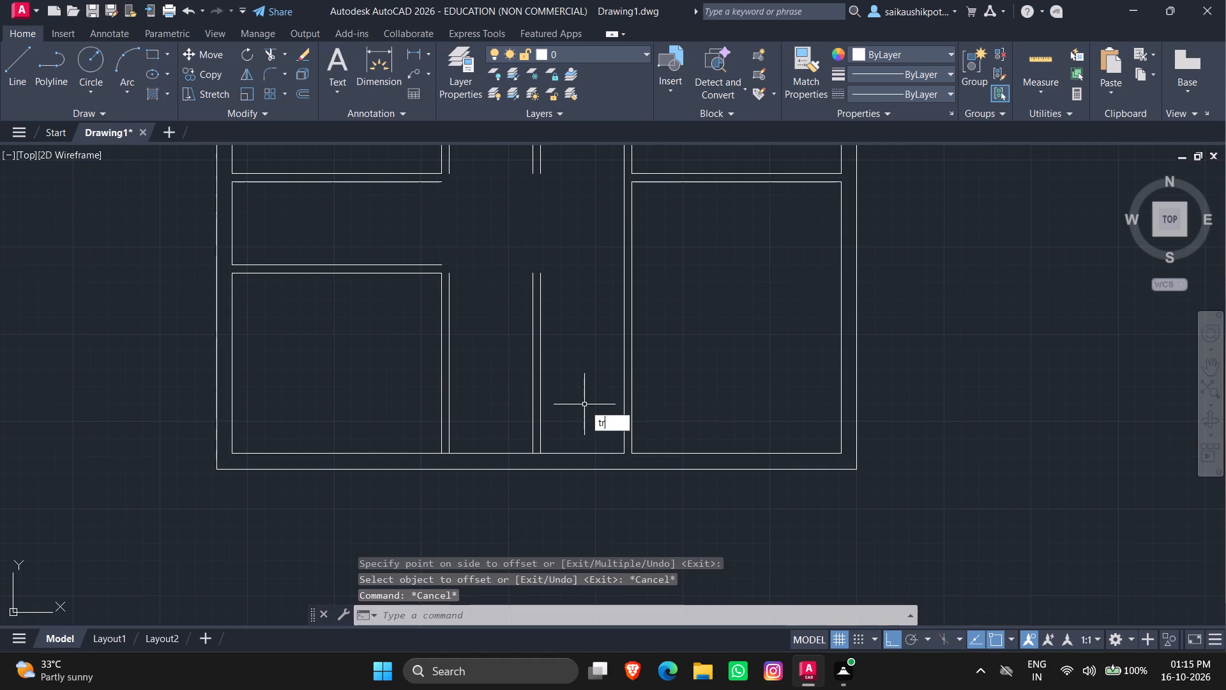
key(Return)
key(Return)
scroll(534, 476, up, 2)
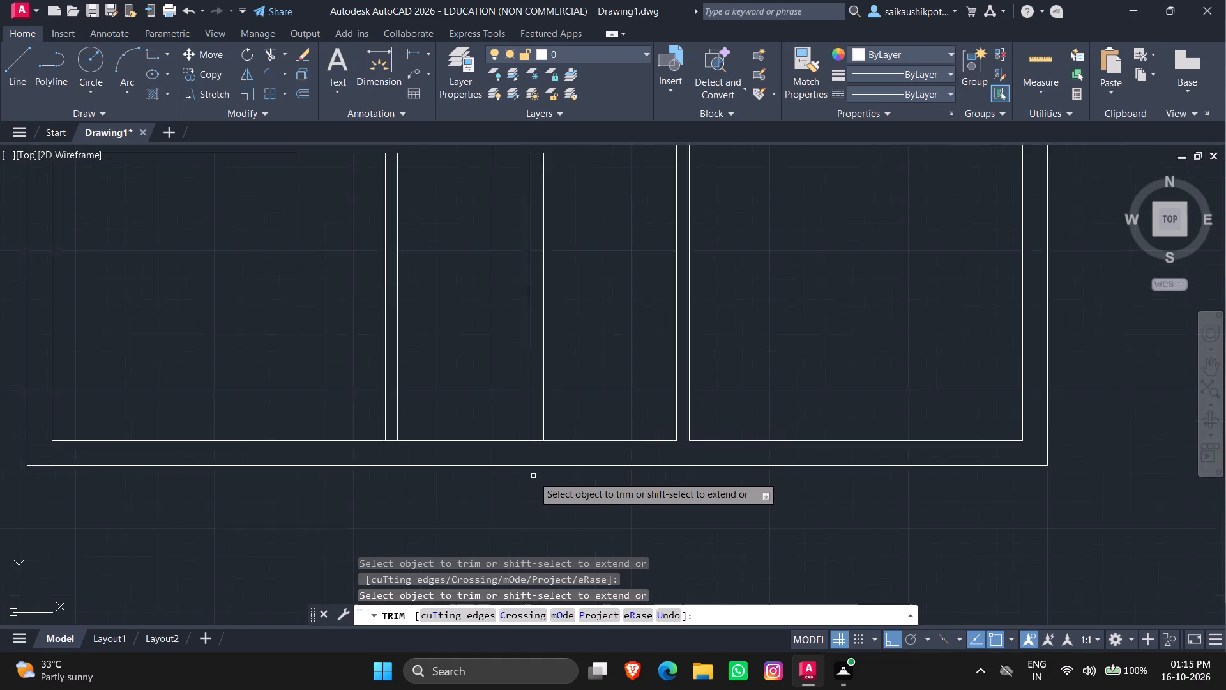
scroll(533, 473, up, 1)
click(533, 397)
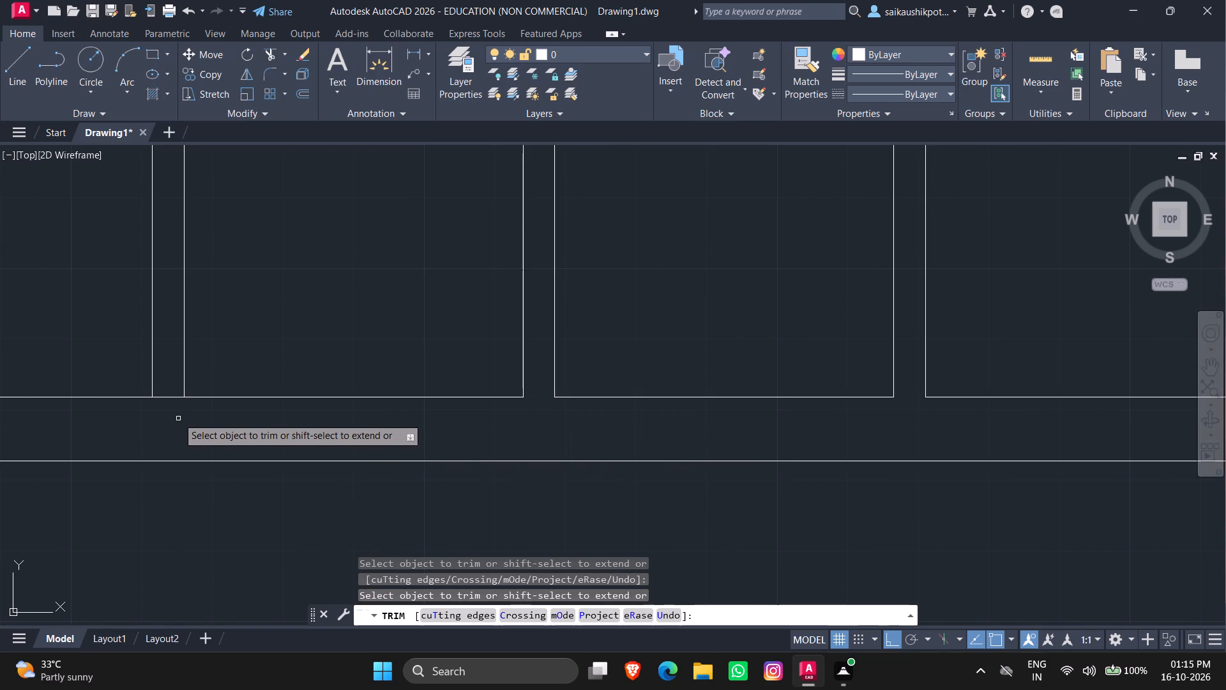
click(169, 395)
scroll(200, 445, down, 5)
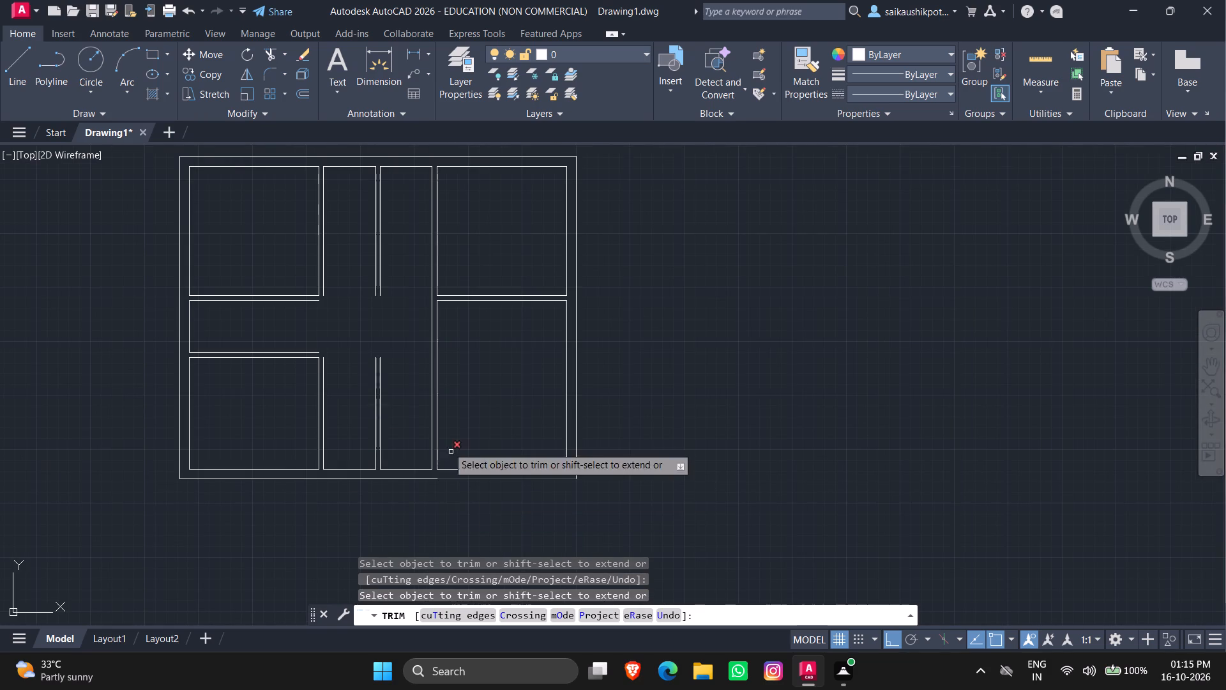
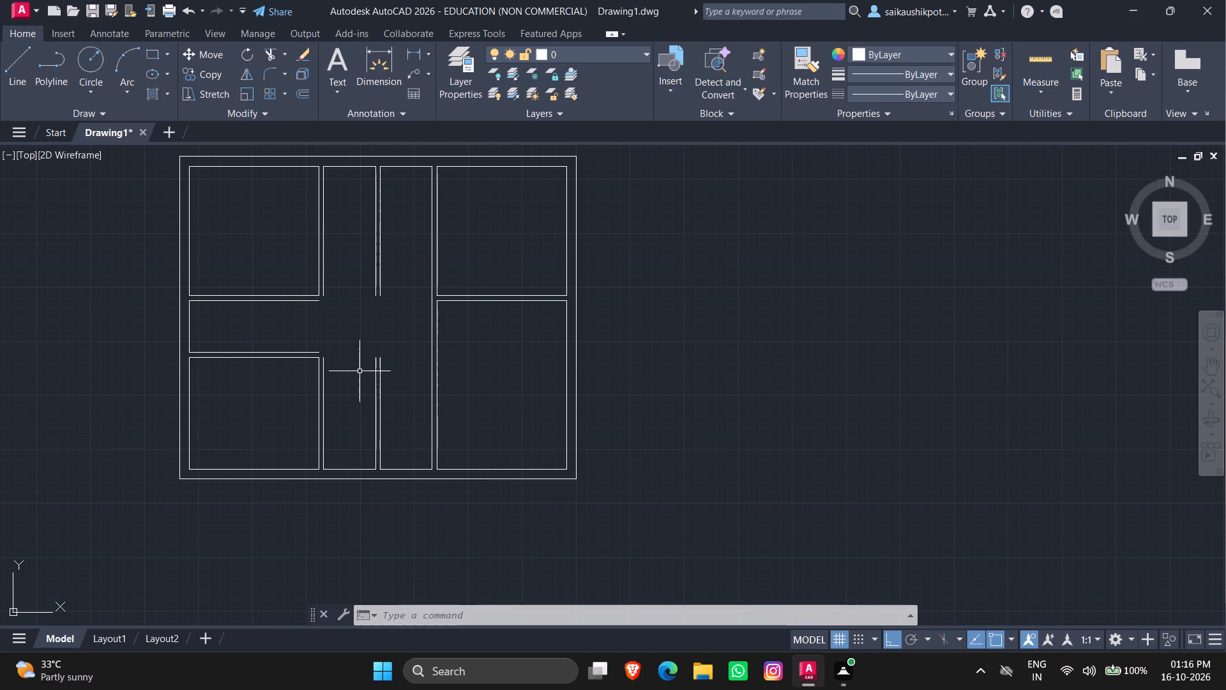
Fillet the left middle space's lower wall line with the lower-left room's outer right wall line into a sharp corner.
key(Escape)
key(Escape)
key(Escape)
scroll(294, 355, up, 3)
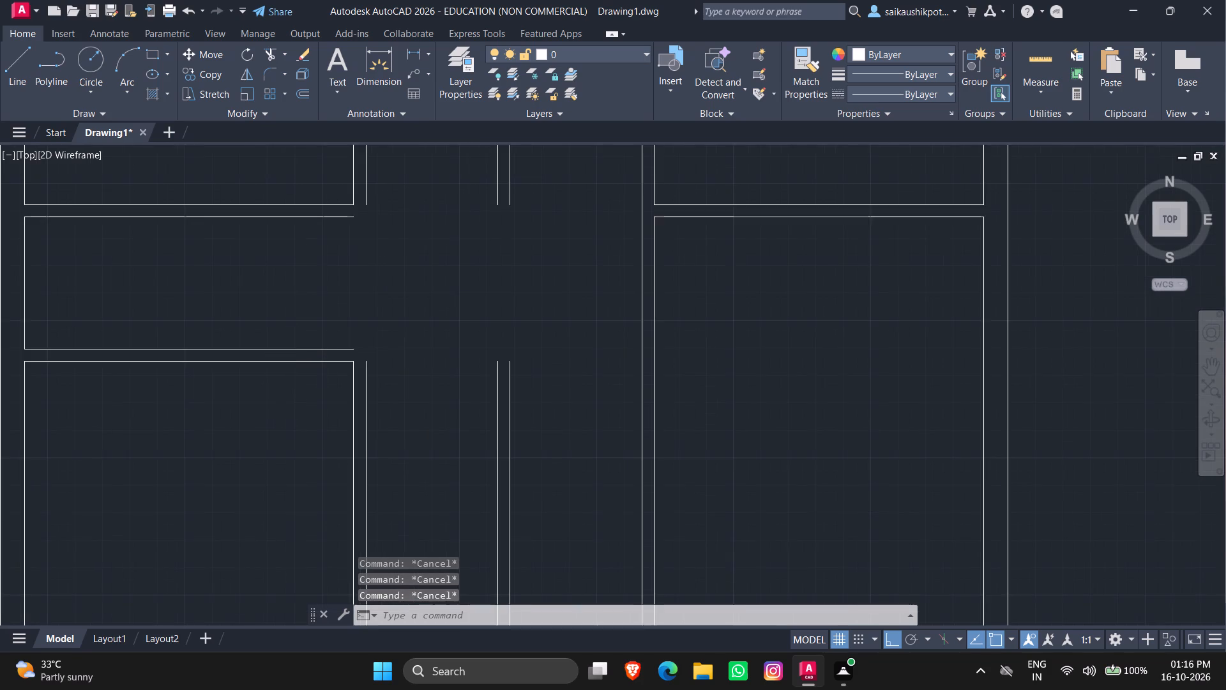
scroll(315, 367, down, 2)
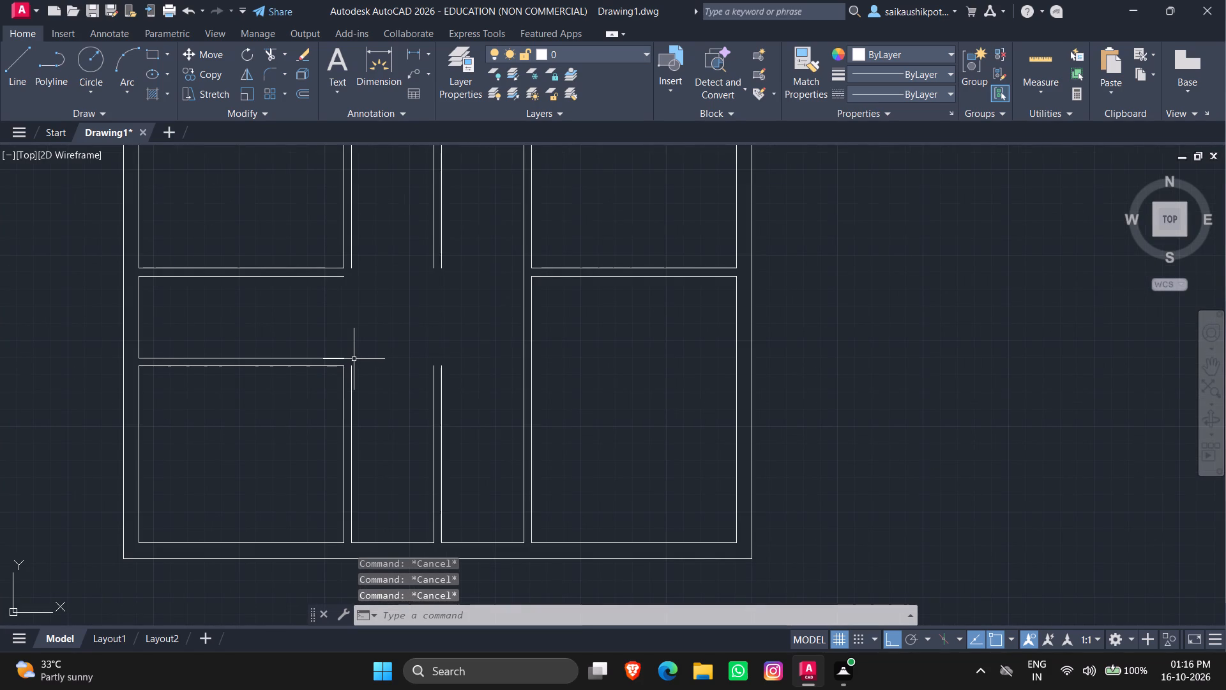
text(fillet)
key(Return)
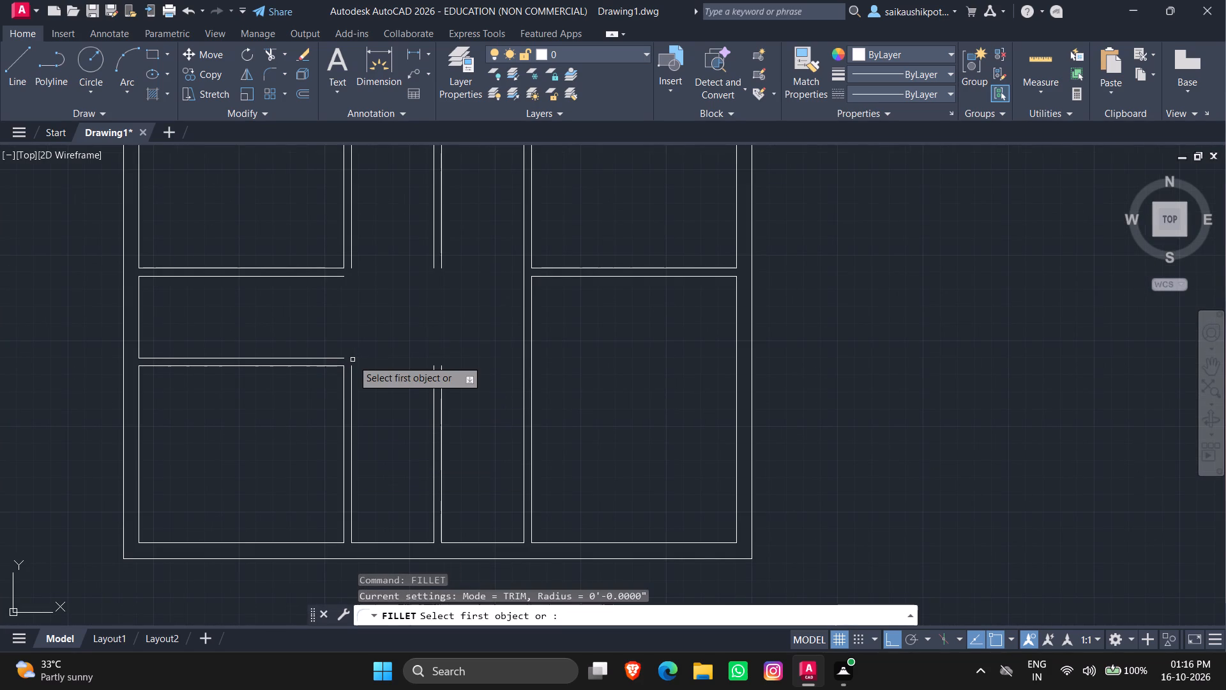
scroll(349, 357, up, 2)
click(326, 357)
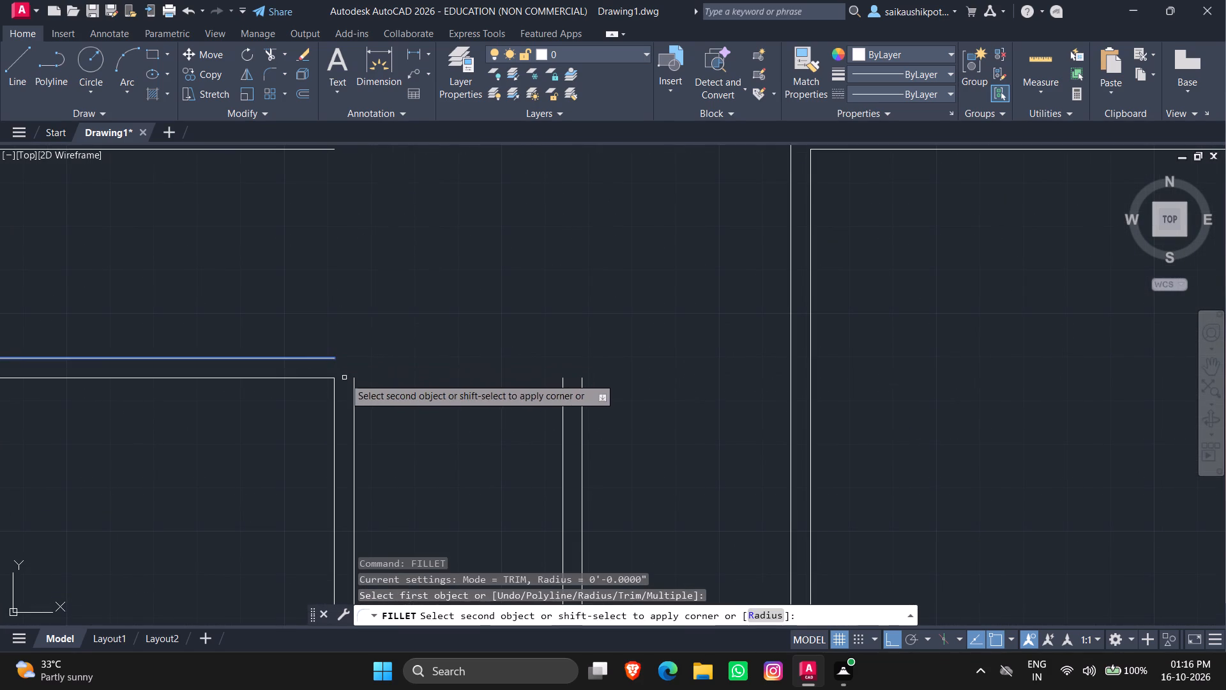
click(354, 386)
Fillet the left middle space's upper wall line with the upper-left room's outer right wall line into a sharp corner.
scroll(381, 357, down, 3)
scroll(379, 314, up, 2)
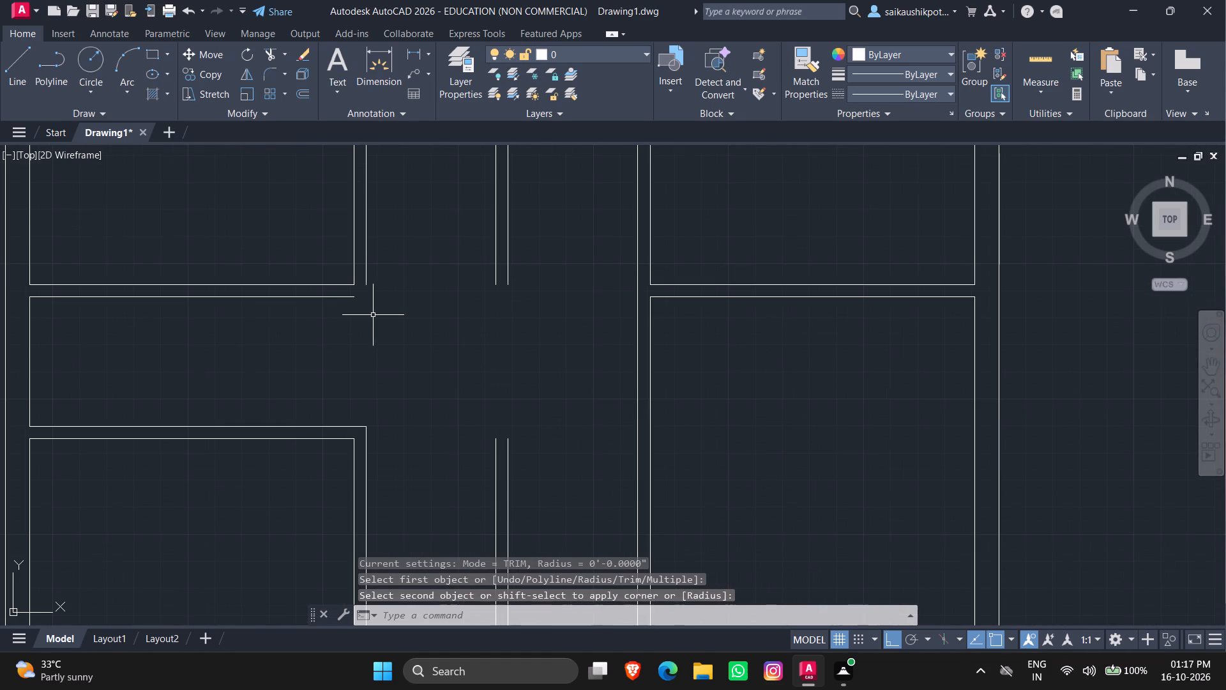
key(space)
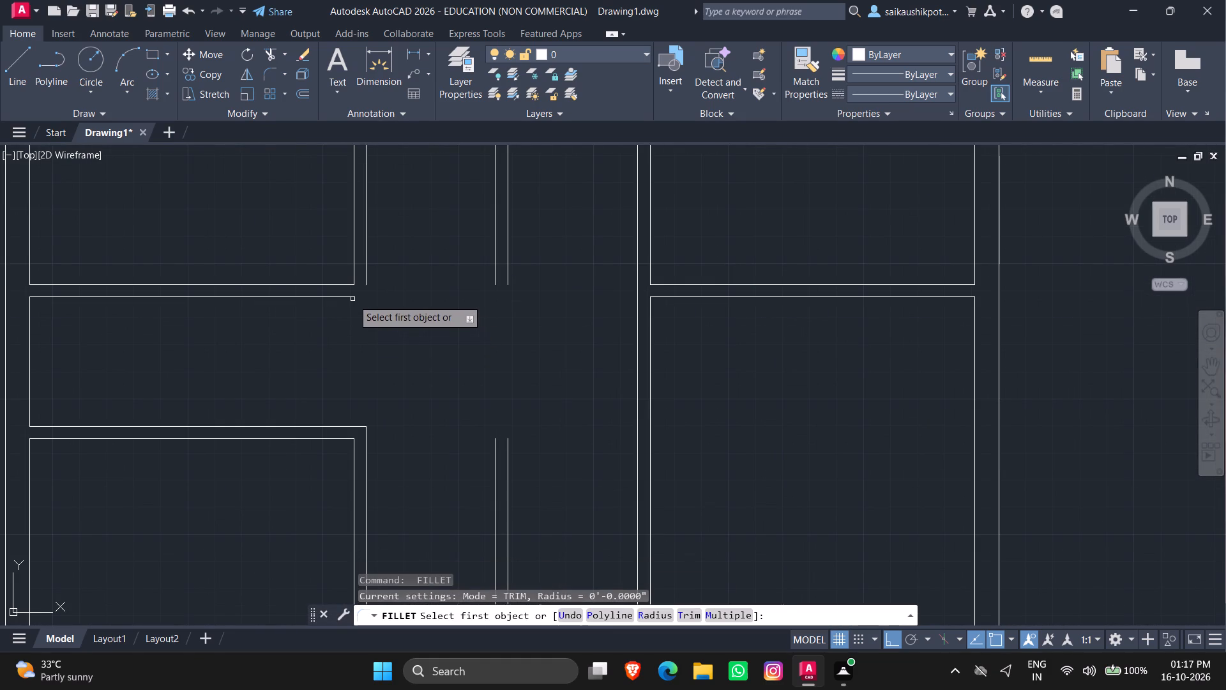
click(352, 299)
click(364, 284)
key(Escape)
key(Escape)
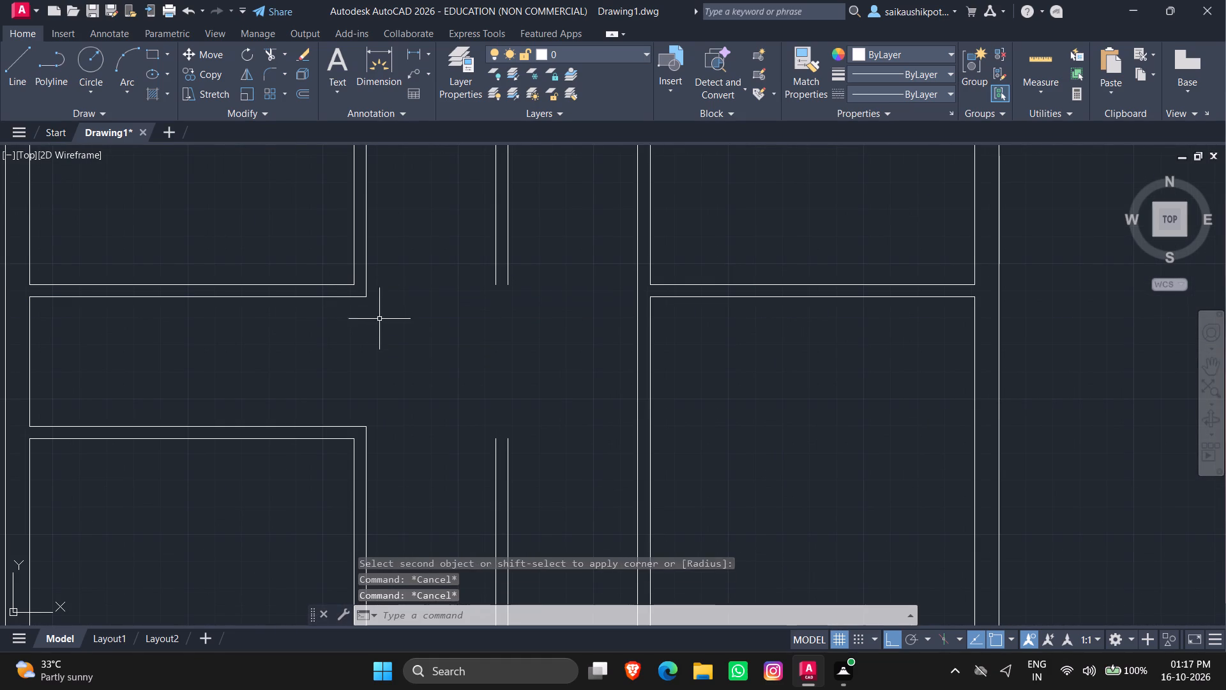
key(Escape)
key(Escape)
key(Escape)
key(Escape)
key(Escape)
key(Escape)
key(Escape)
Offset the left middle space's inner left wall line 6' to the right.
key(o)
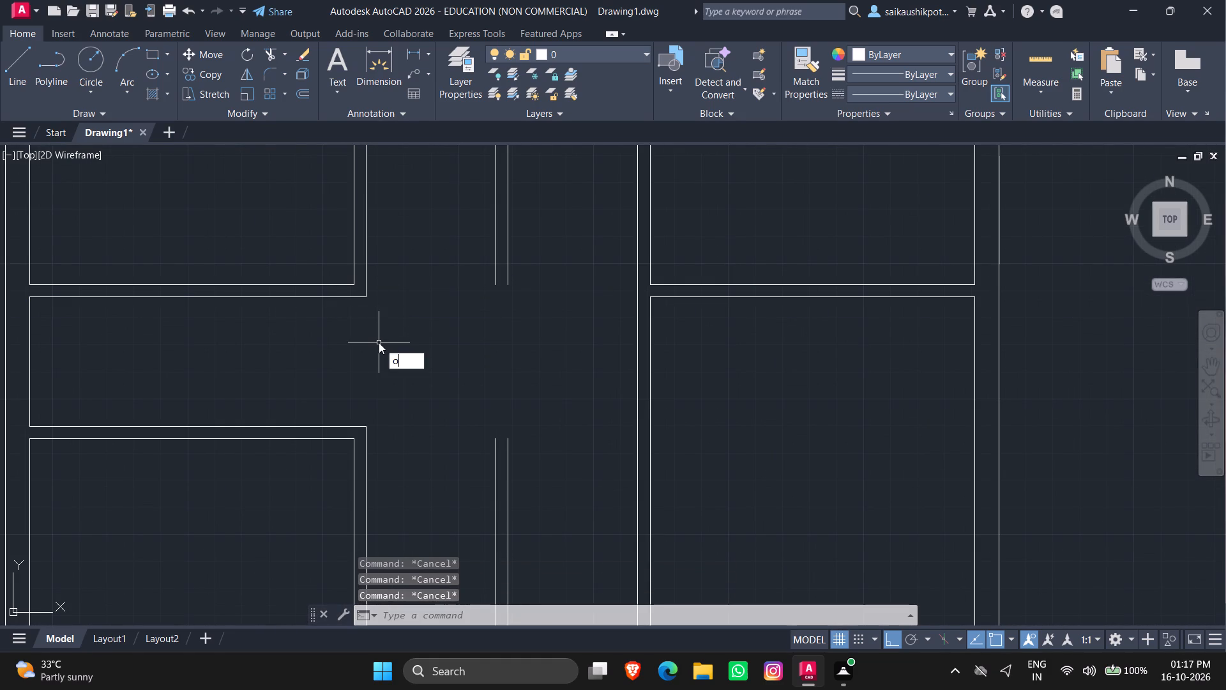
key(Return)
text(6')
key(Return)
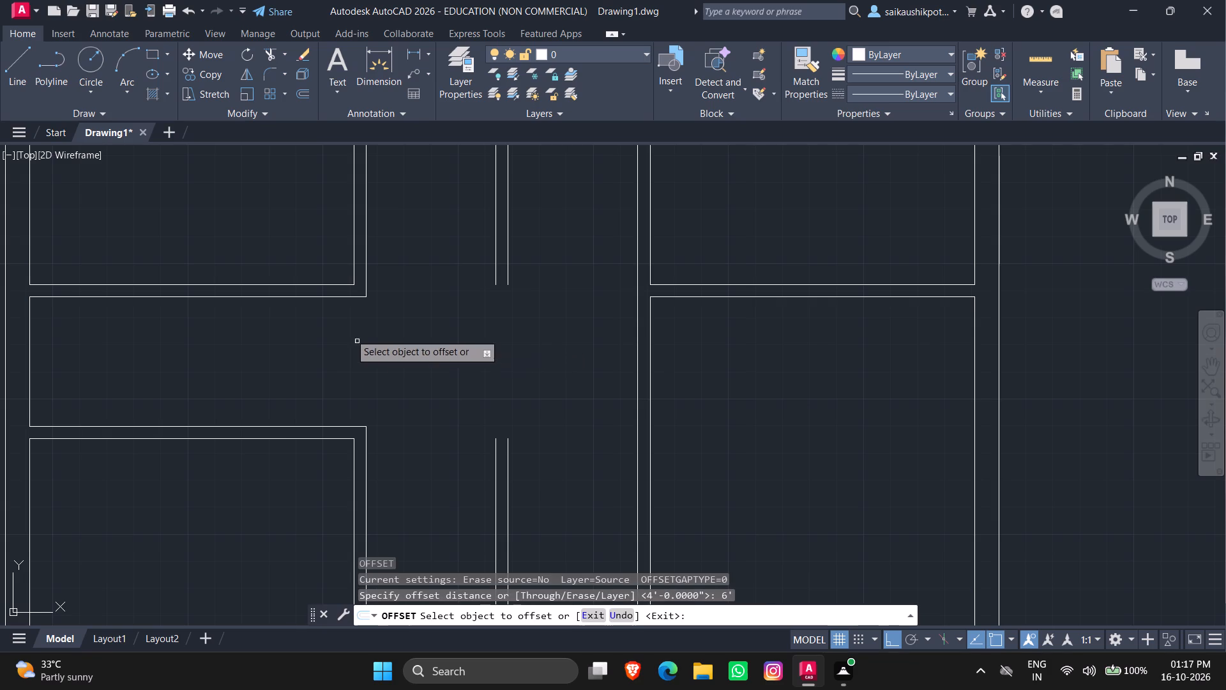
click(29, 343)
click(199, 345)
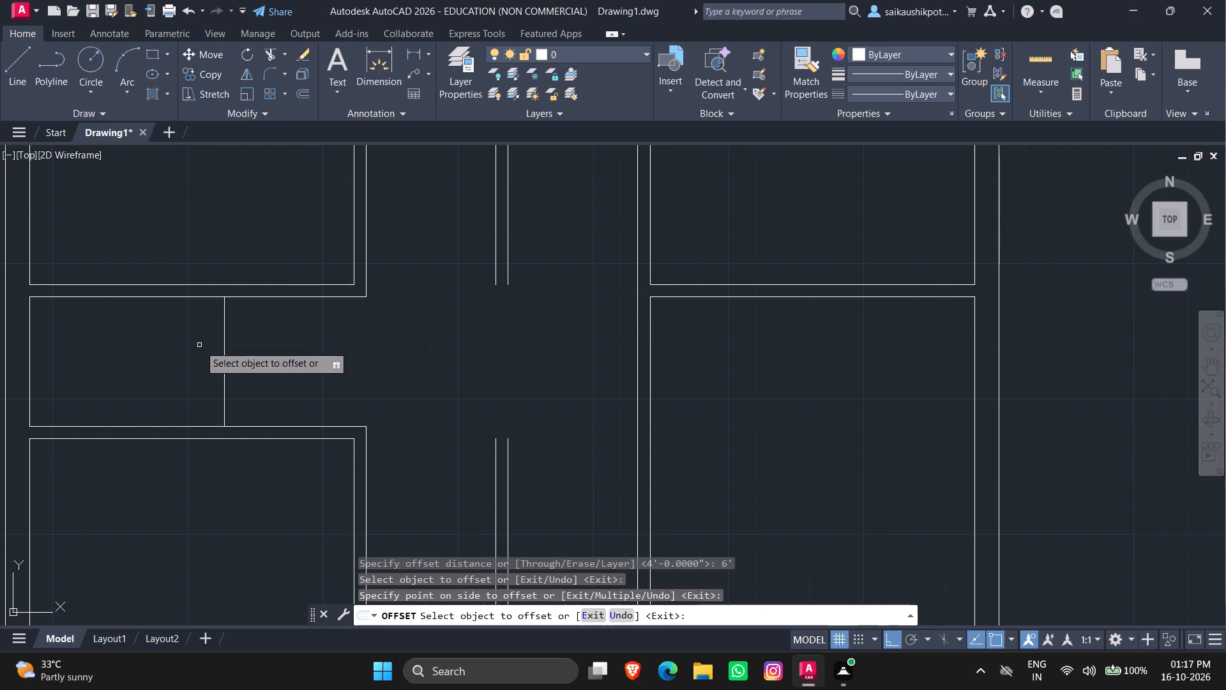
key(Escape)
key(Escape)
key(Escape)
Offset the new partition line in the left middle space 4.5" to the right to give it wall thickness.
key(o)
key(Return)
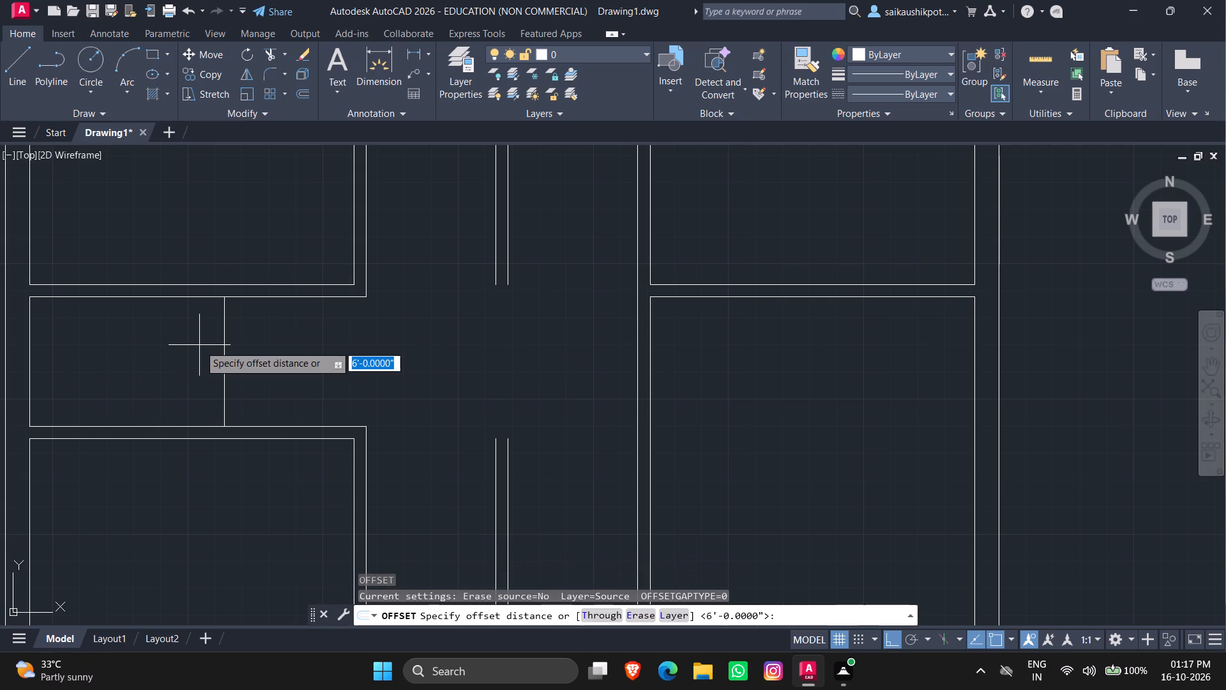
text(4.5")
key(Return)
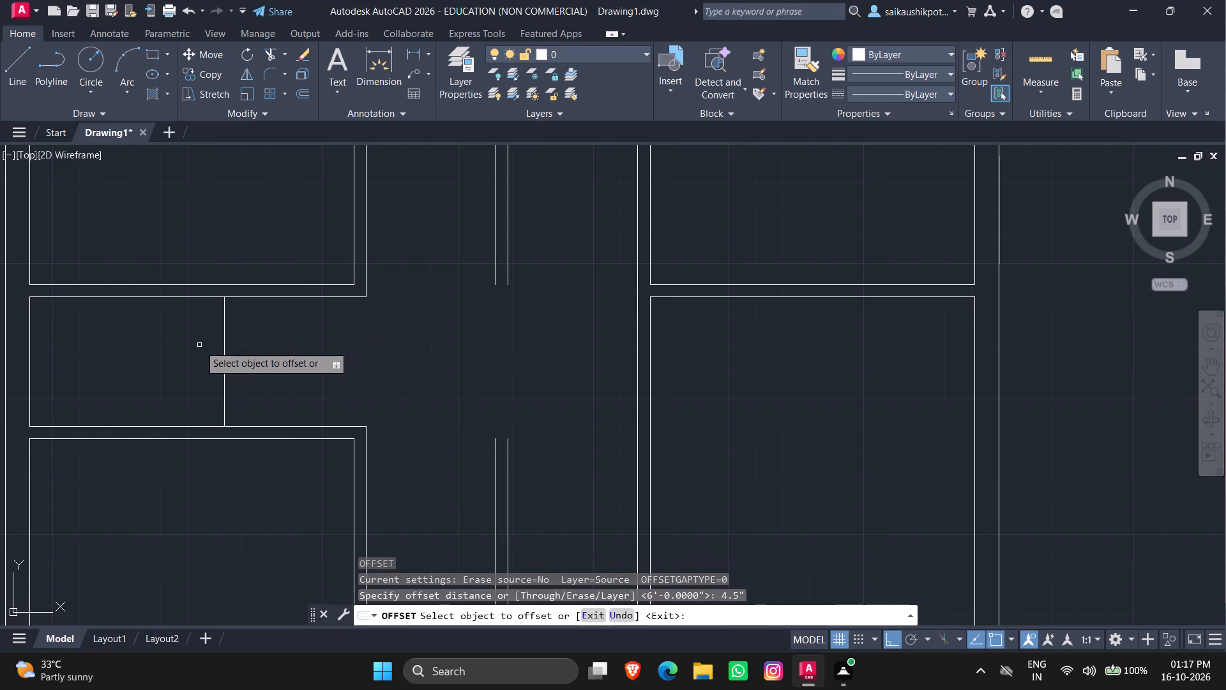
click(225, 353)
click(305, 367)
key(Escape)
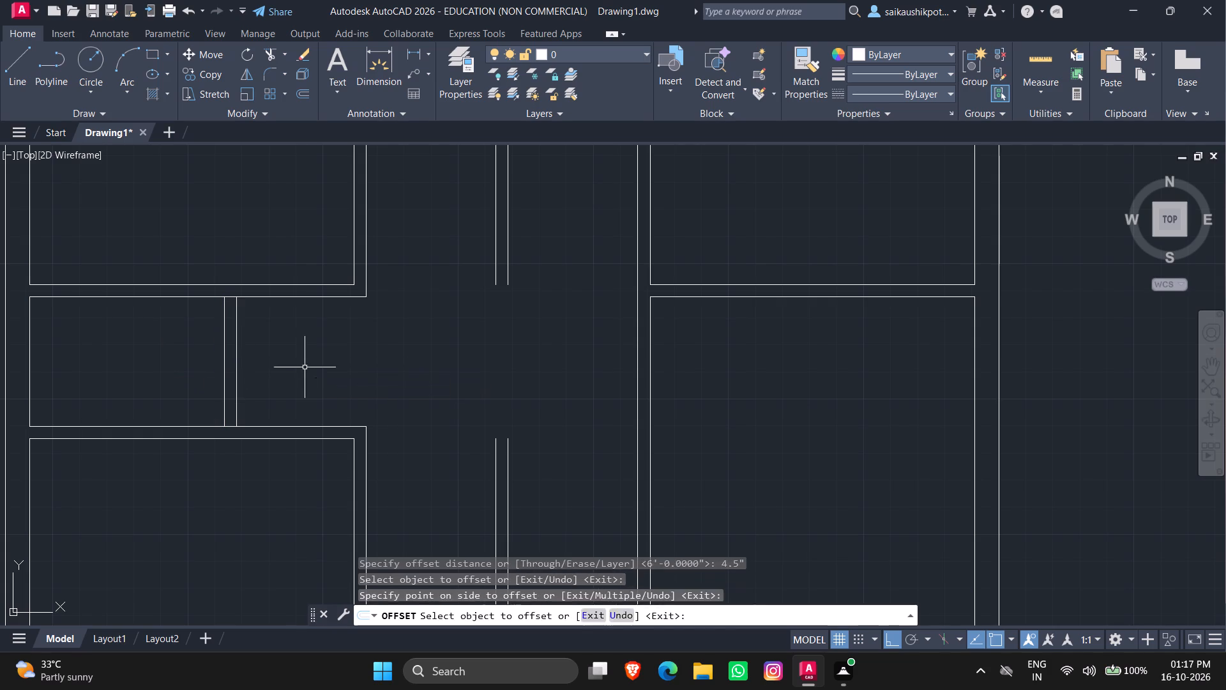
key(Escape)
Trim the left middle space's lower and upper wall lines between the paired lines of the new partition.
text(tr)
key(Return)
key(Return)
scroll(231, 438, up, 2)
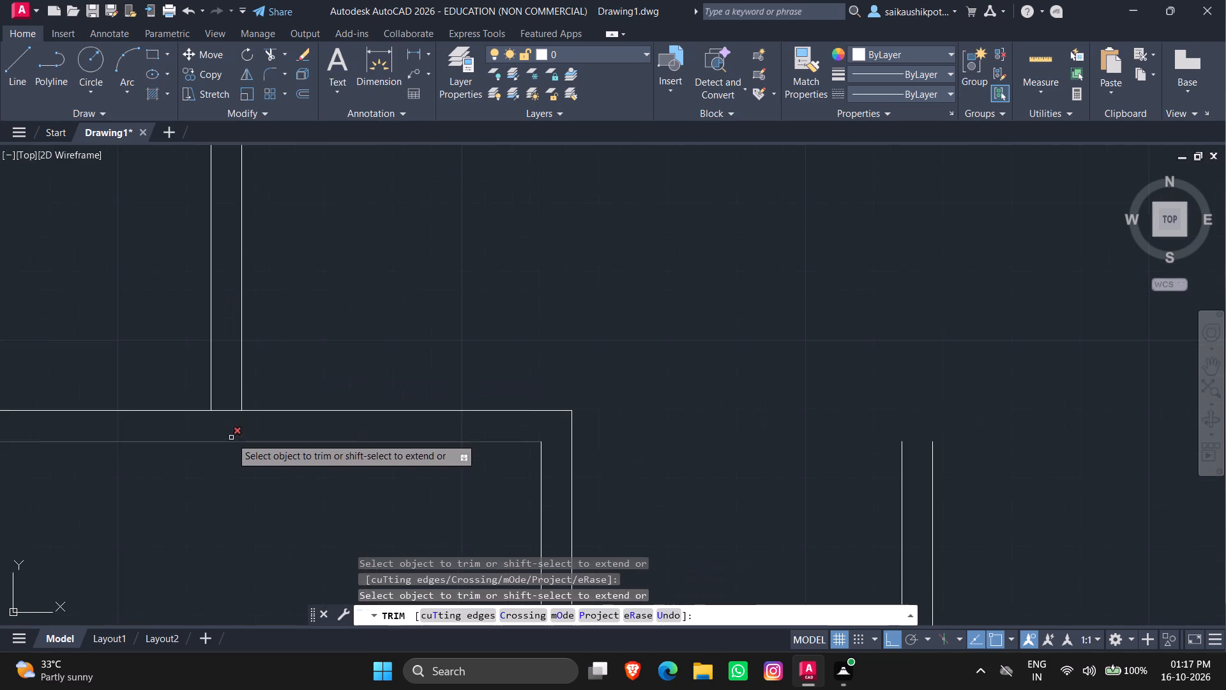
drag(225, 395, 218, 427)
click(218, 427)
scroll(247, 429, down, 1)
click(241, 426)
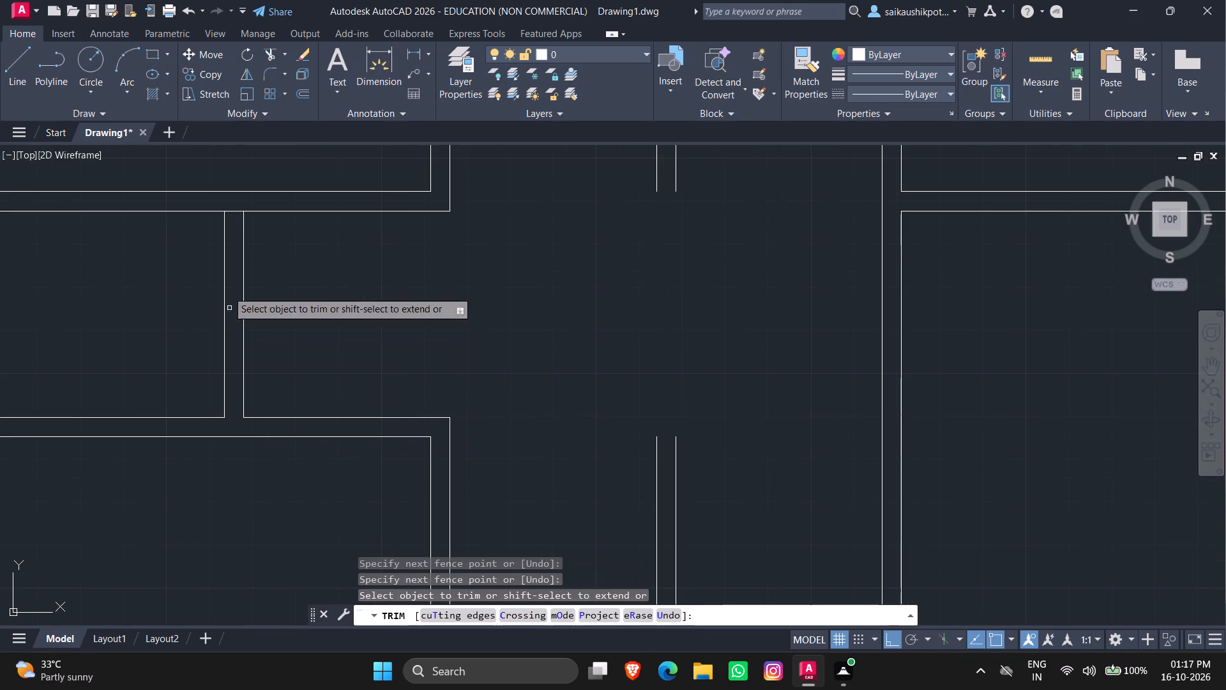
click(232, 208)
key(Escape)
key(Escape)
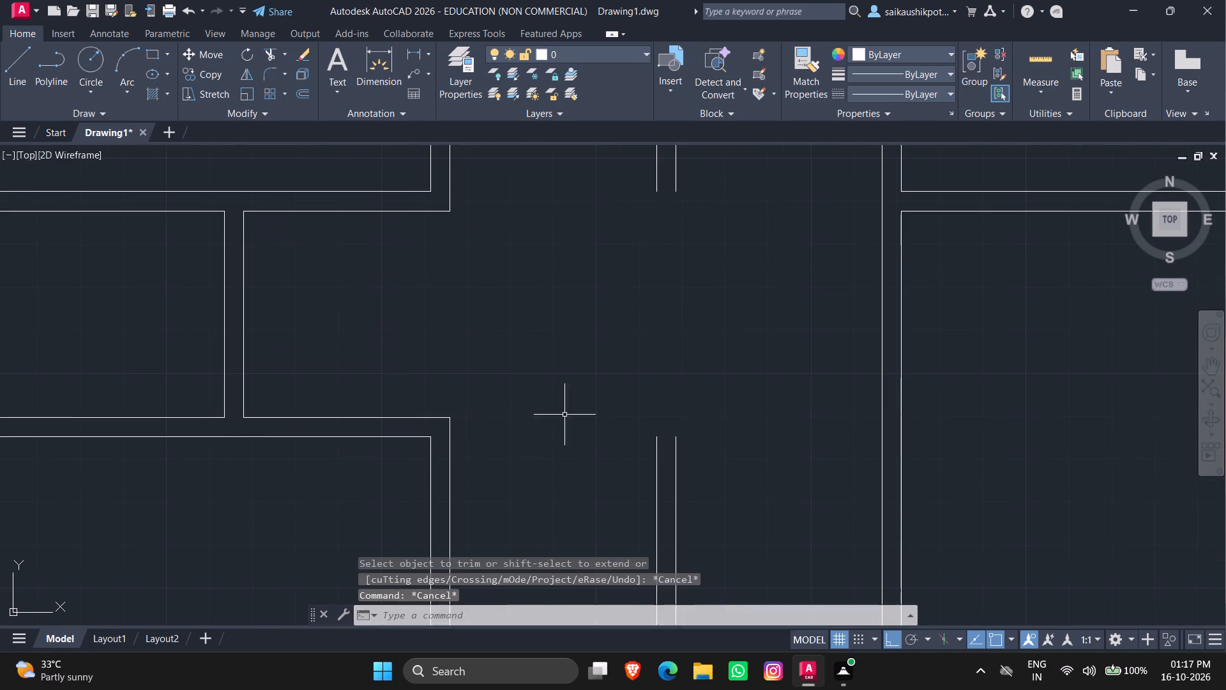
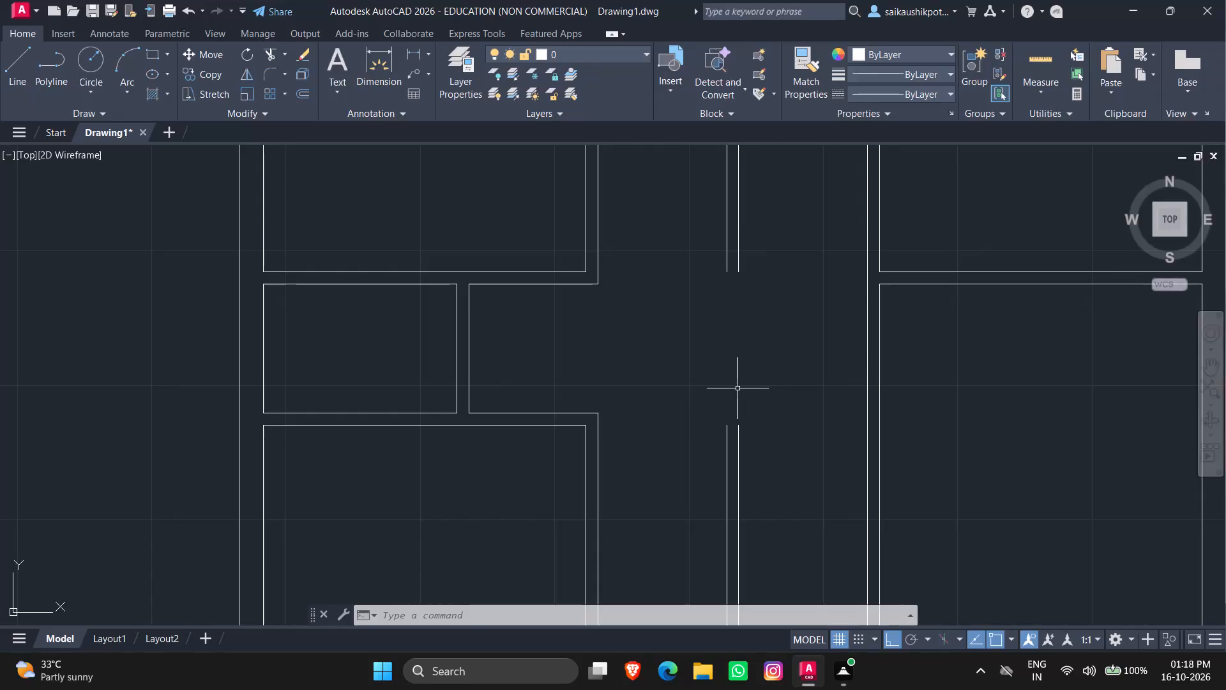
Offset the top inner wall line of the left narrow room in the upper middle 6' downward.
scroll(732, 404, down, 3)
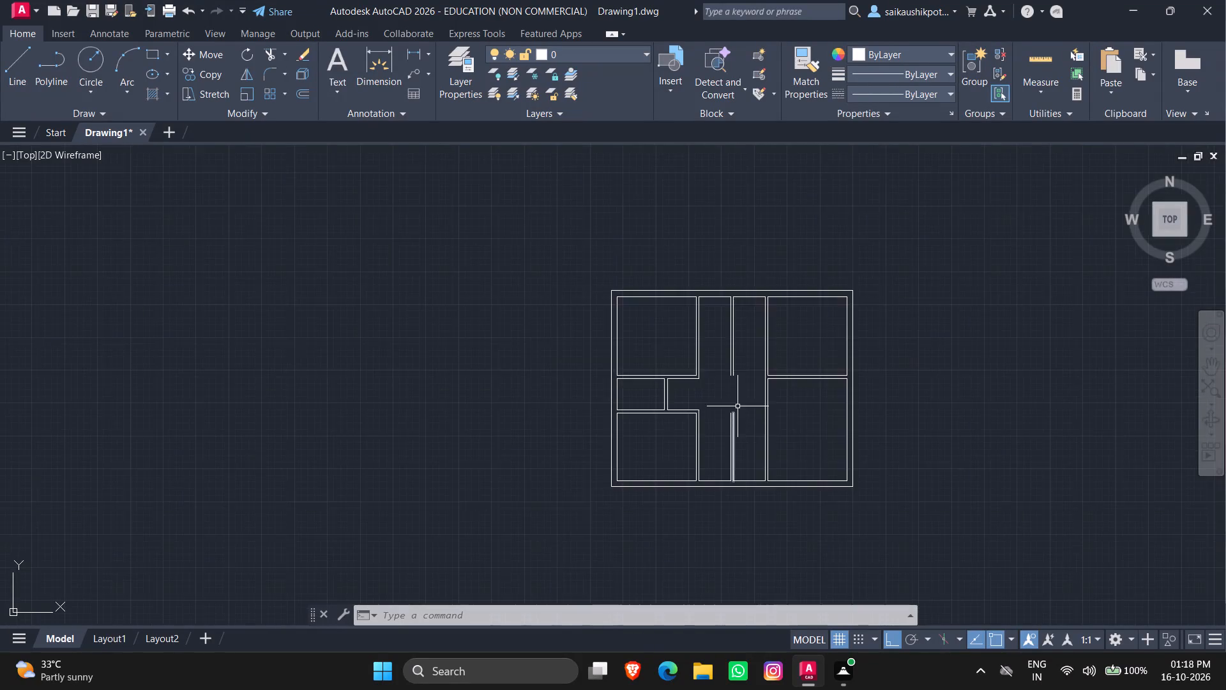
scroll(758, 356, up, 3)
scroll(736, 373, down, 1)
key(Escape)
key(Escape)
key(Escape)
key(Escape)
key(o)
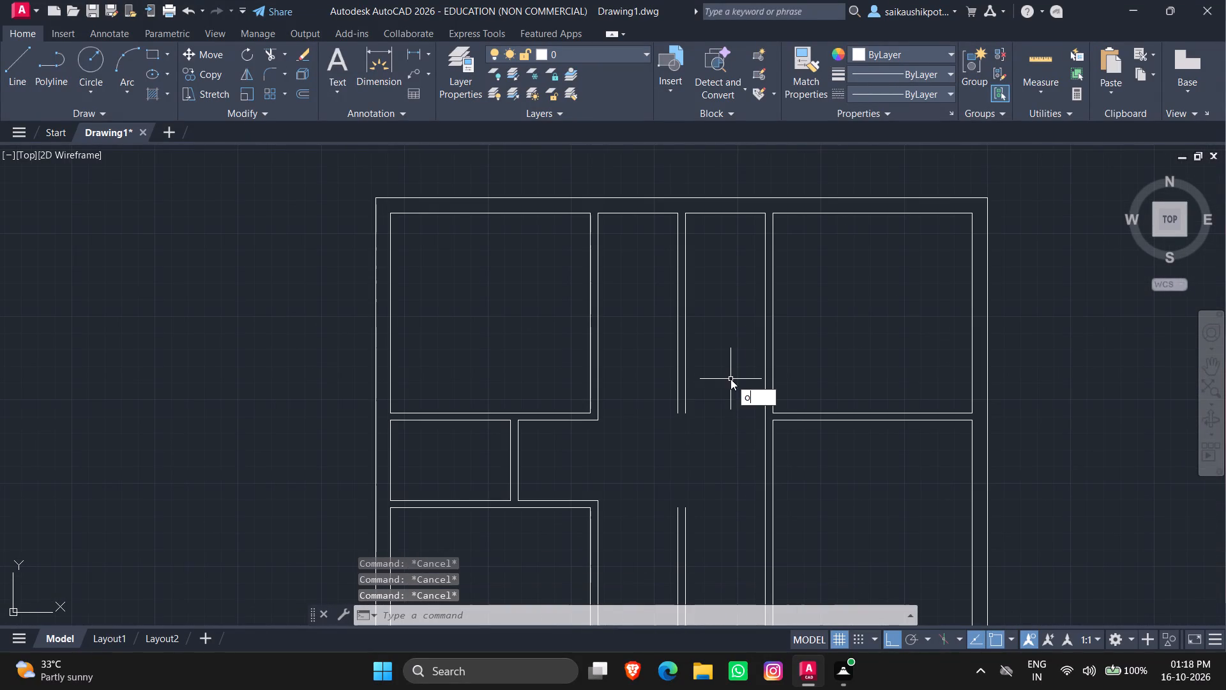
key(Return)
text(6')
key(Return)
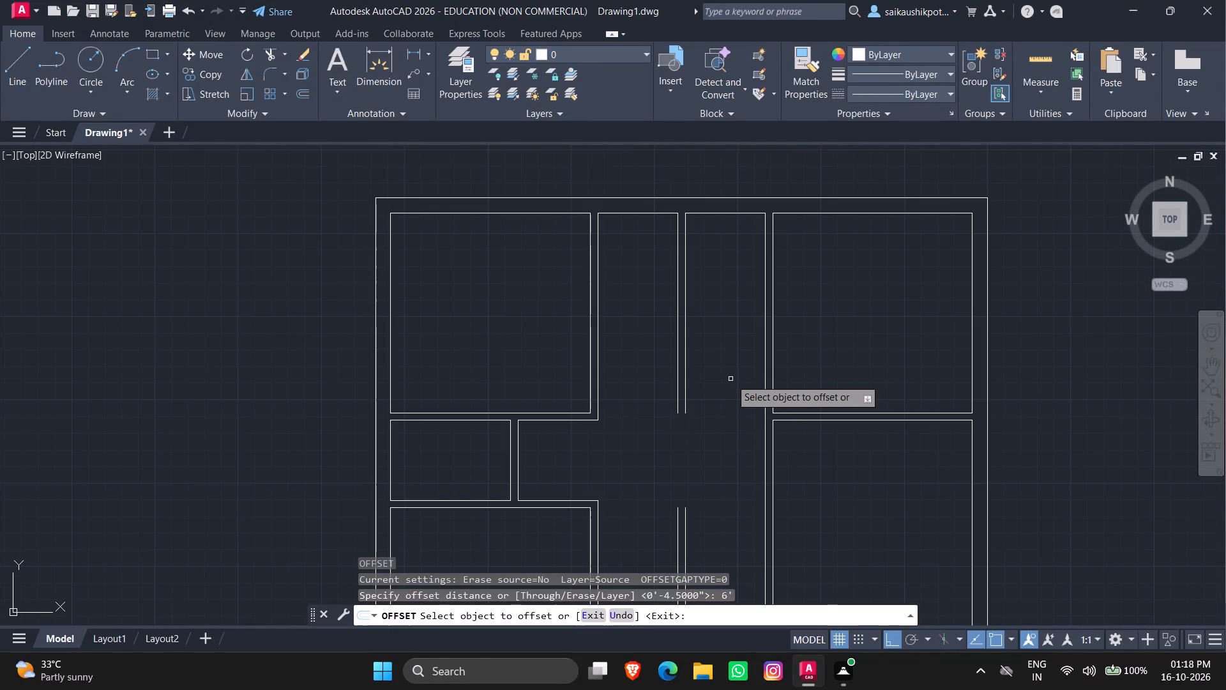
click(622, 212)
click(633, 304)
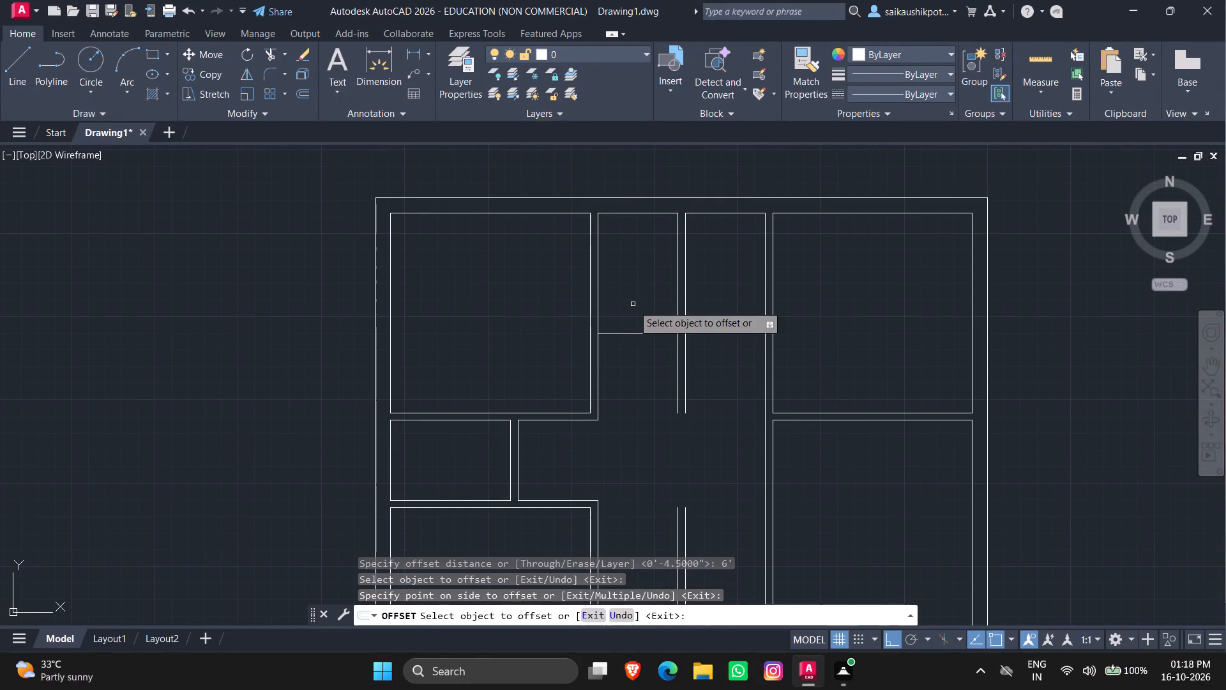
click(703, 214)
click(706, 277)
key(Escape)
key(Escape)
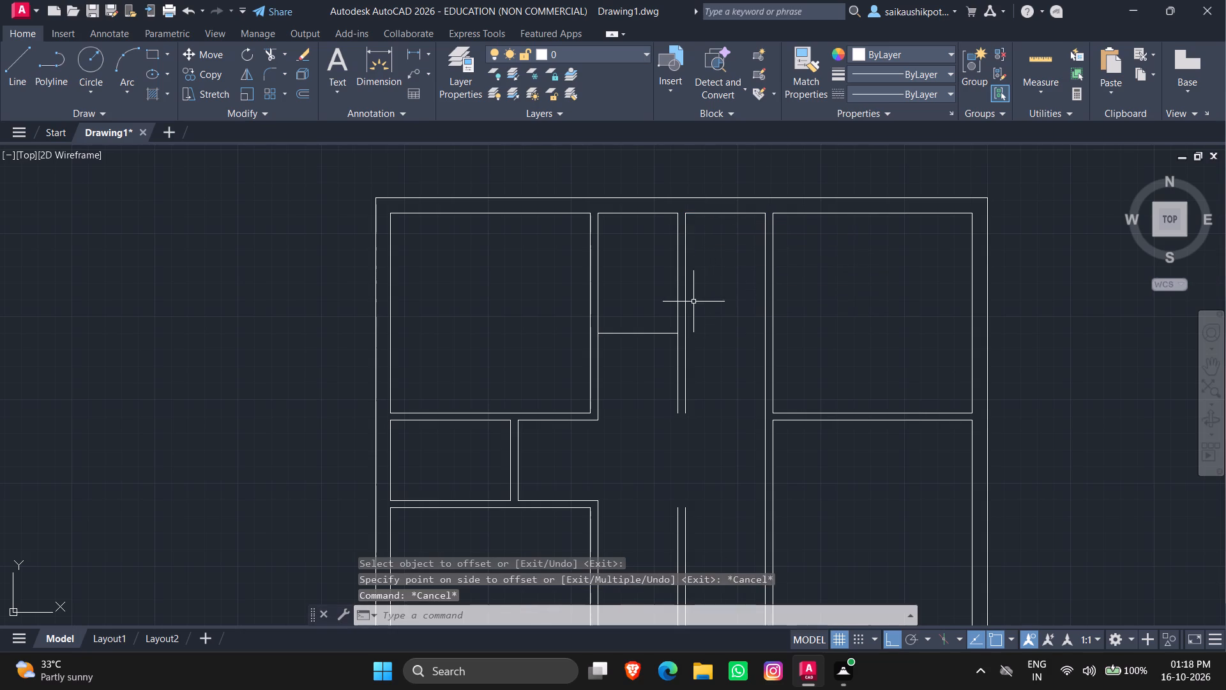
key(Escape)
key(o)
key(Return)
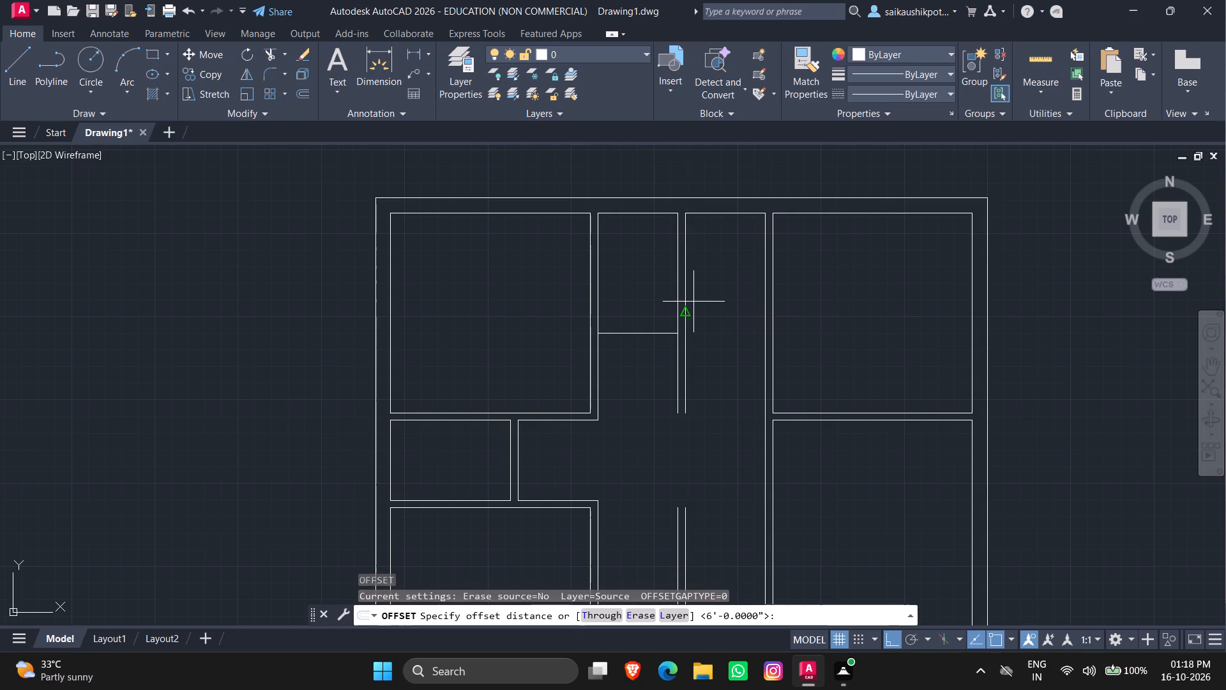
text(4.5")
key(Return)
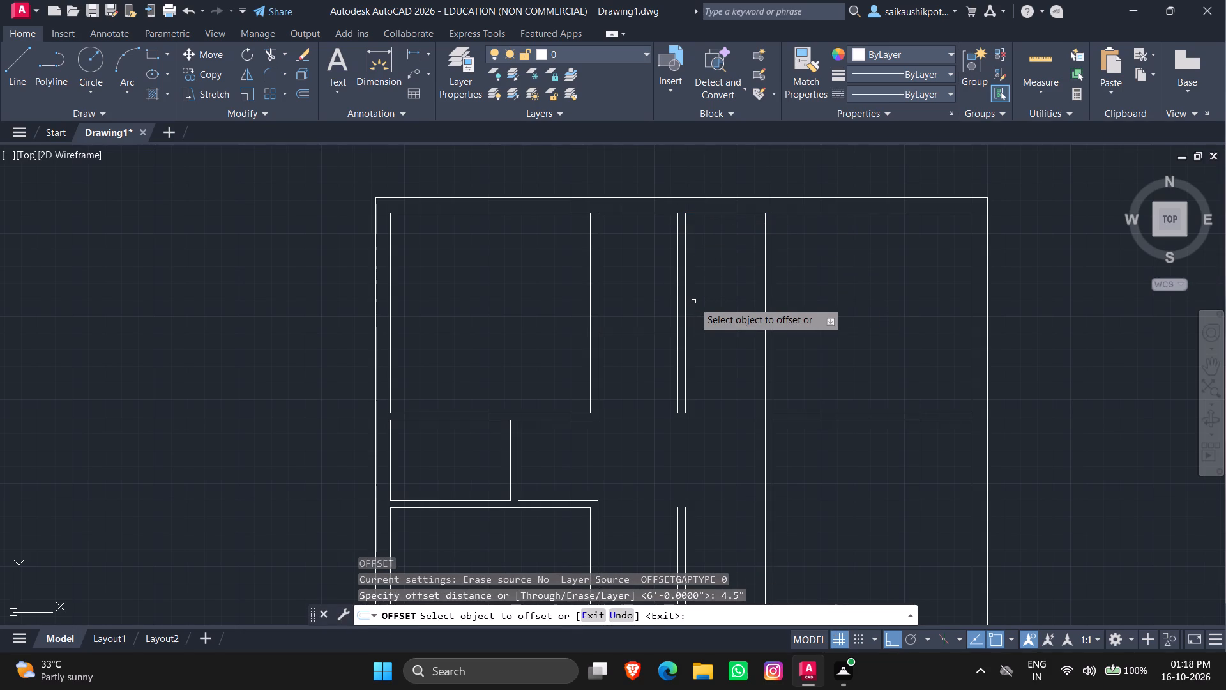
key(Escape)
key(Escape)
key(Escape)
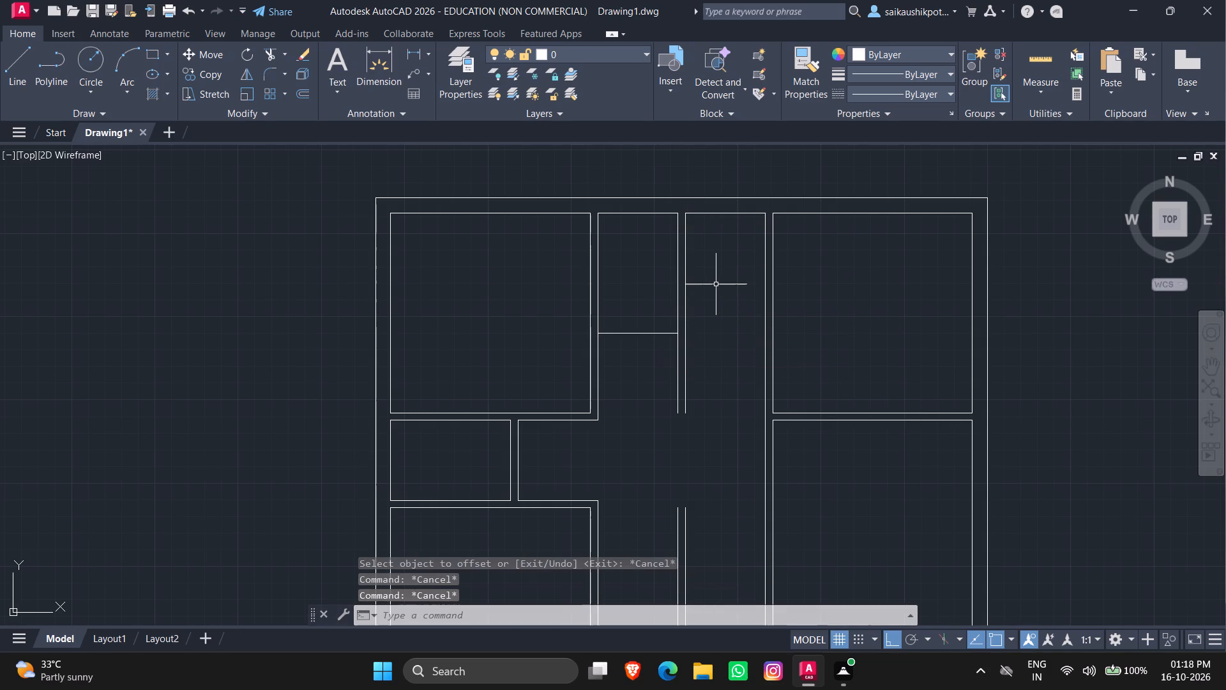
Offset the top inner wall line of the right narrow room in the upper middle 6' downward.
key(o)
key(Return)
text(4.5)
key(BackSpace)
key(BackSpace)
key(BackSpace)
key(BackSpace)
key(BackSpace)
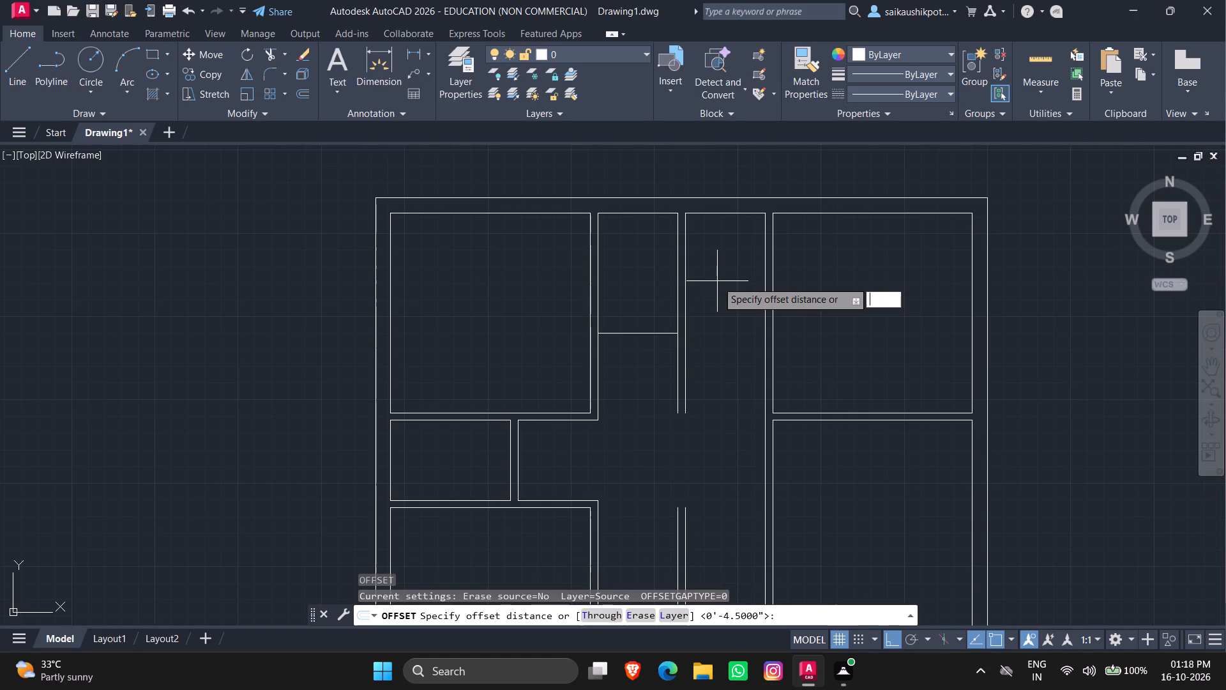
key(BackSpace)
text(6')
key(Return)
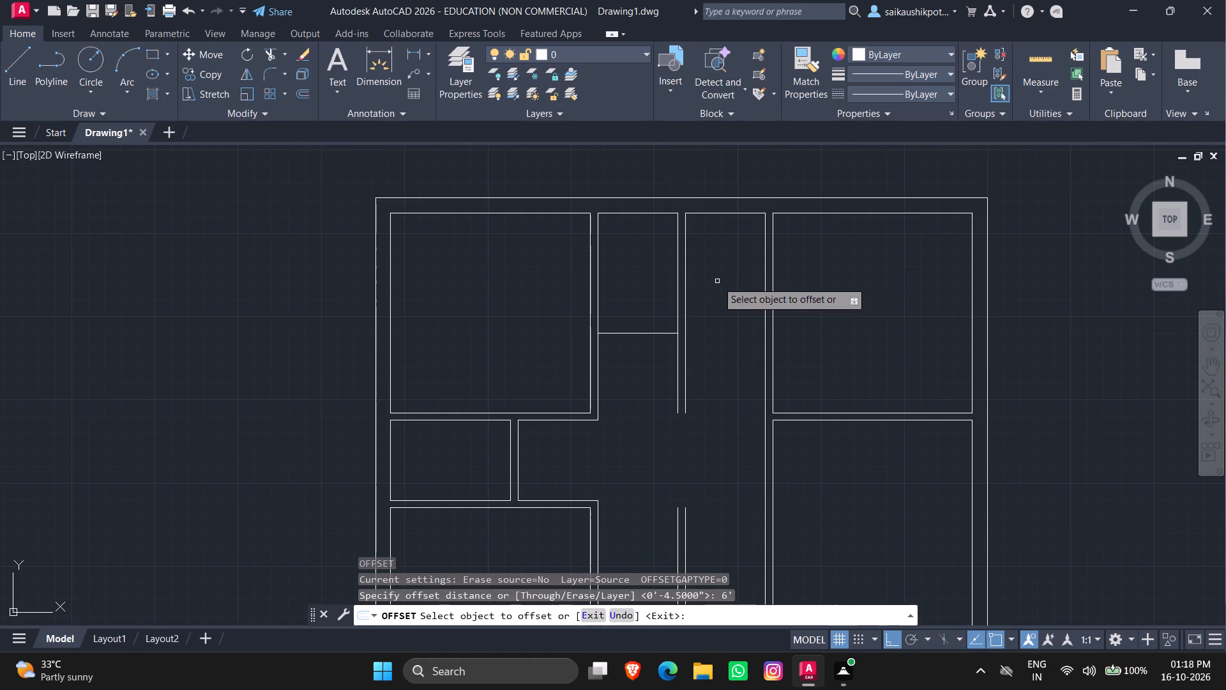
click(712, 211)
click(711, 333)
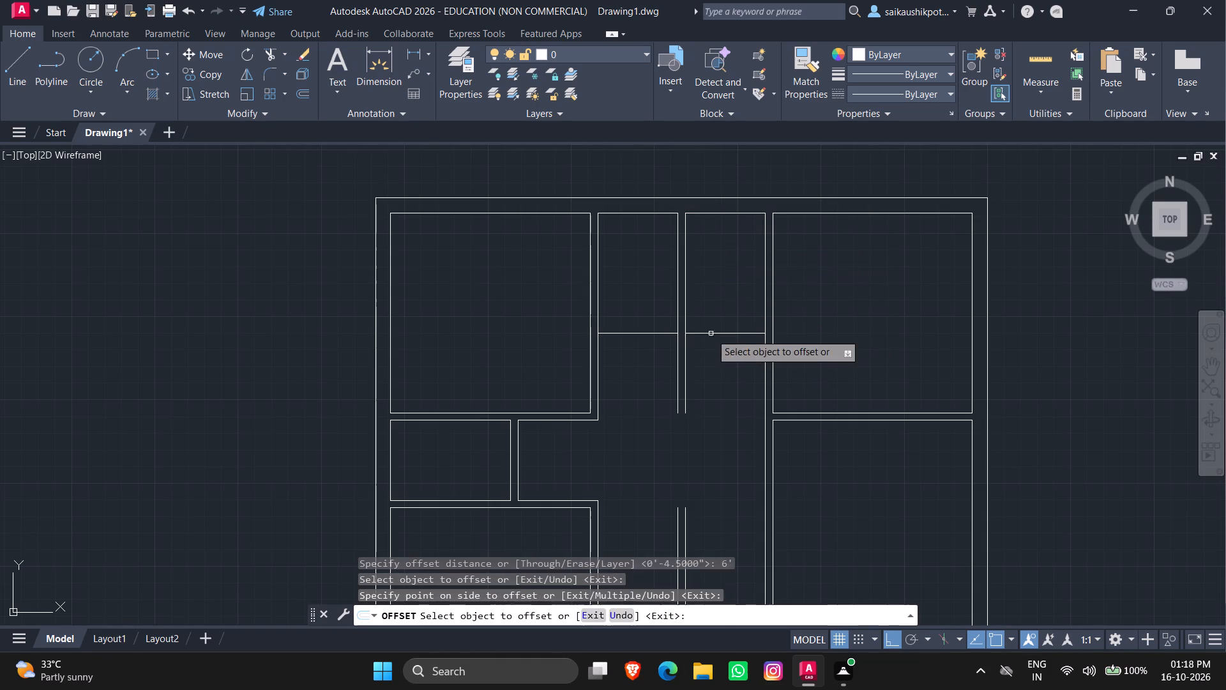
key(Escape)
key(Escape)
key(Escape)
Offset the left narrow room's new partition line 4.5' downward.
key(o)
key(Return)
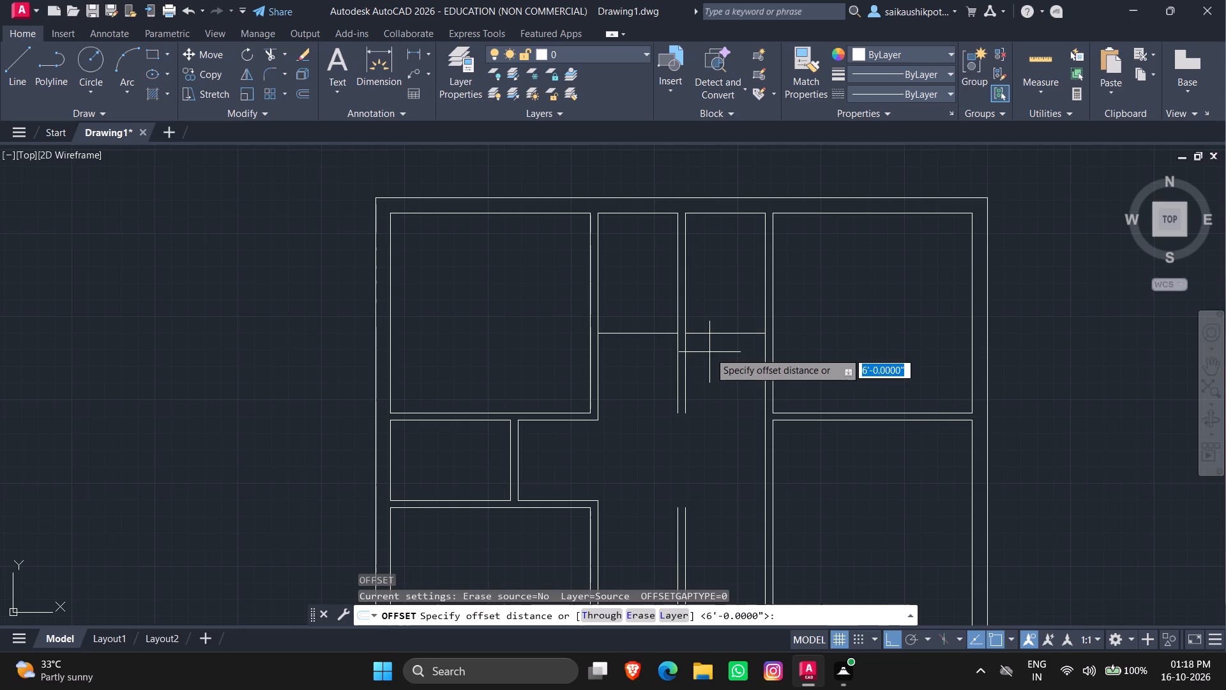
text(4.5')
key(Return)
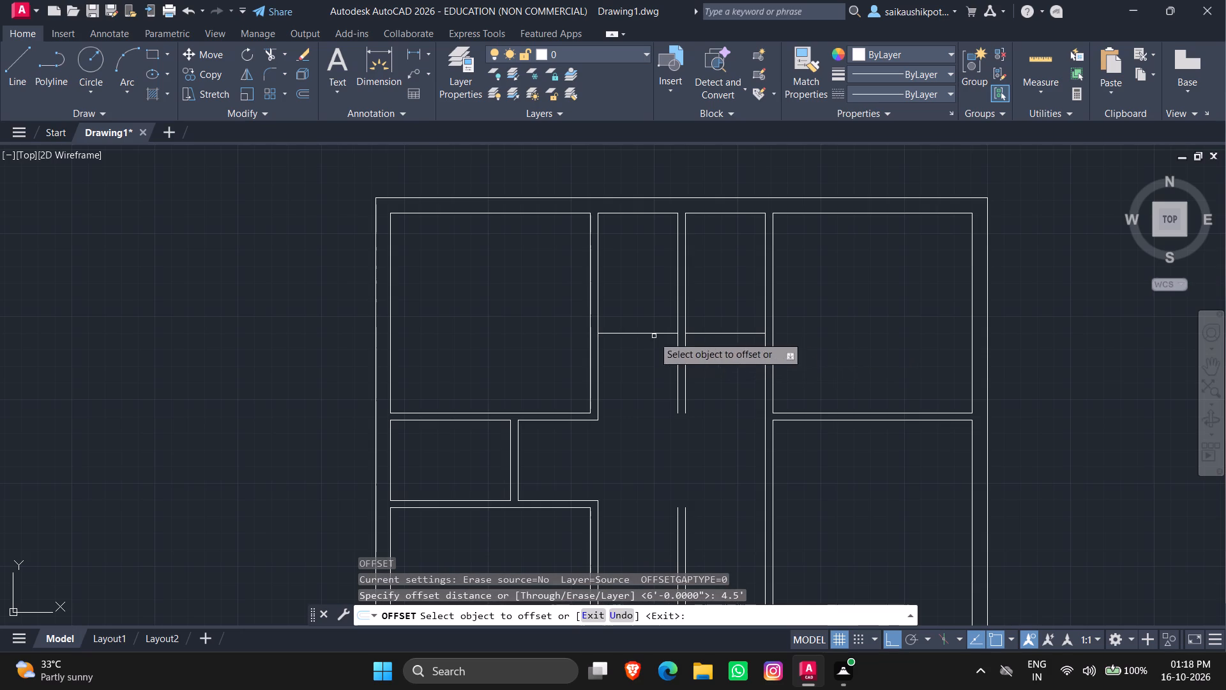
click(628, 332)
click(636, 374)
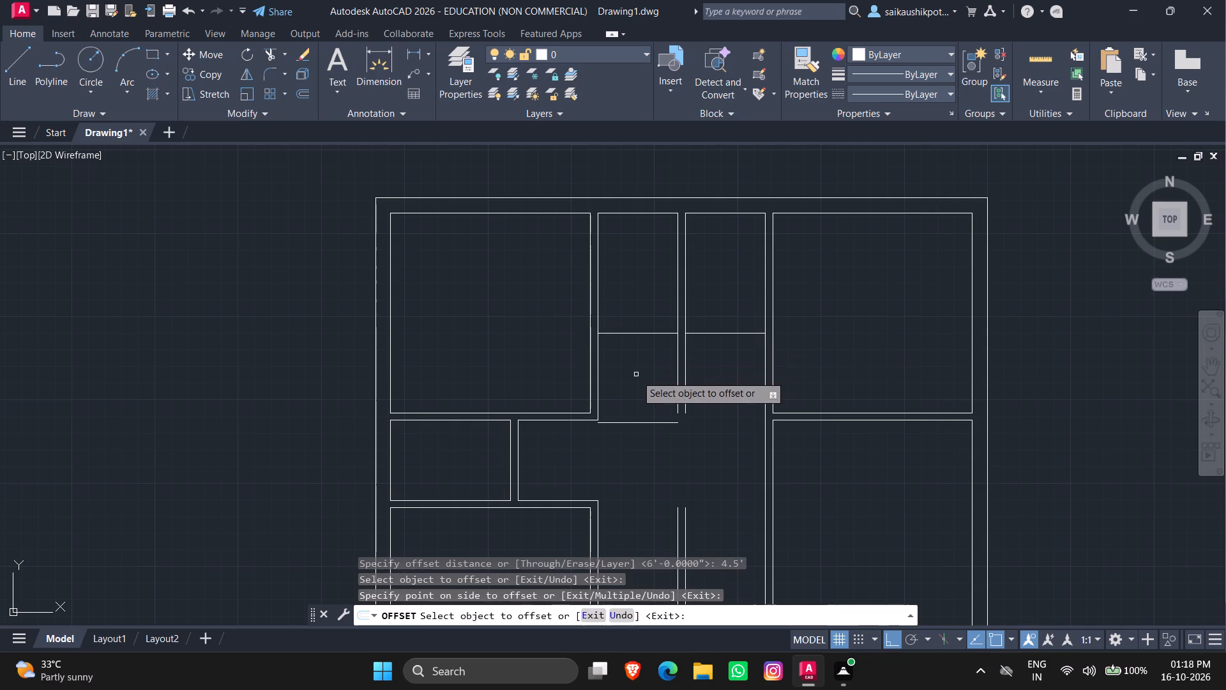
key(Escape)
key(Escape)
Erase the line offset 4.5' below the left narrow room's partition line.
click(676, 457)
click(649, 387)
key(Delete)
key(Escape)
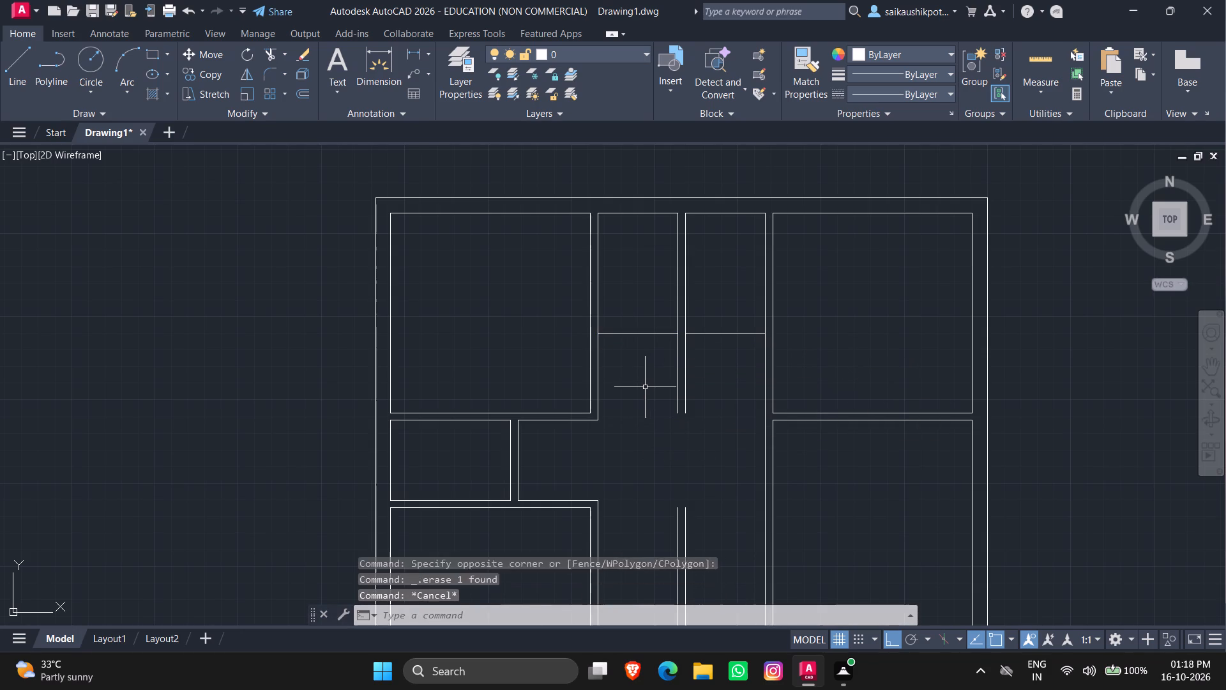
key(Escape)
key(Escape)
Offset the partition lines of both upper middle narrow rooms 4.5" downward to give them wall thickness.
key(o)
key(Return)
text(4.5")
key(Return)
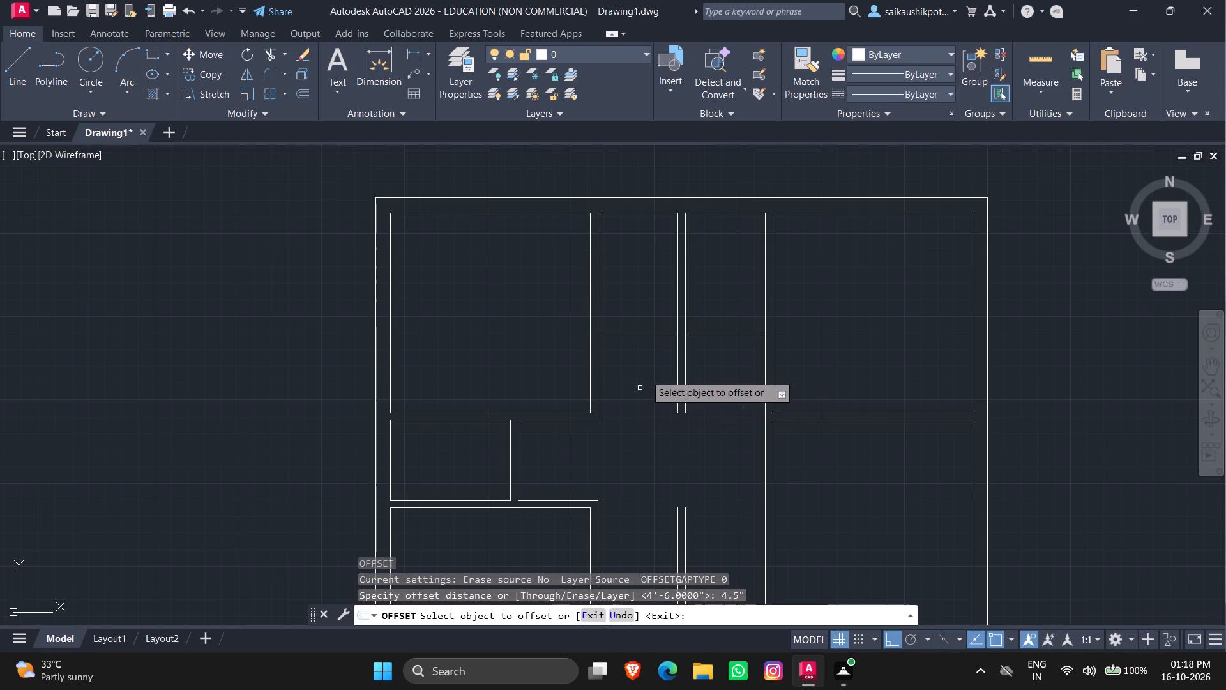
click(646, 334)
click(656, 384)
click(708, 332)
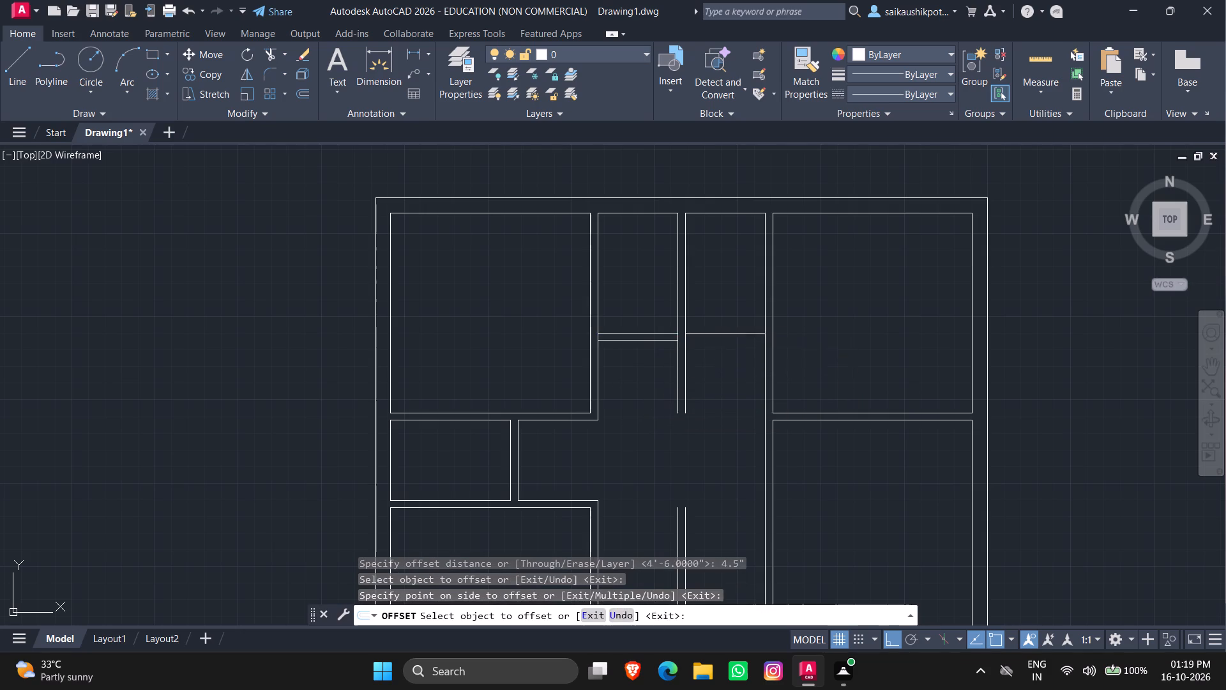
click(716, 362)
key(Escape)
key(Escape)
key(Escape)
Trim away both lines of the upper central dividing wall below the new horizontal partition.
scroll(691, 348, up, 3)
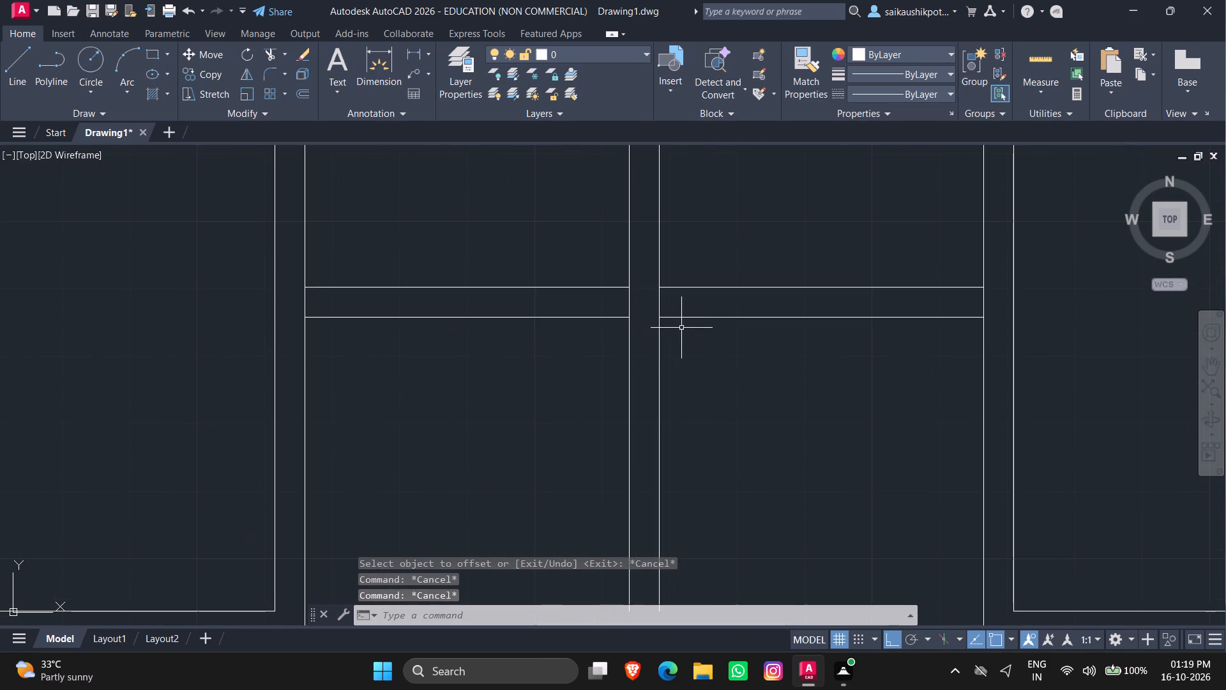
click(680, 321)
click(677, 319)
key(Escape)
key(Escape)
key(Escape)
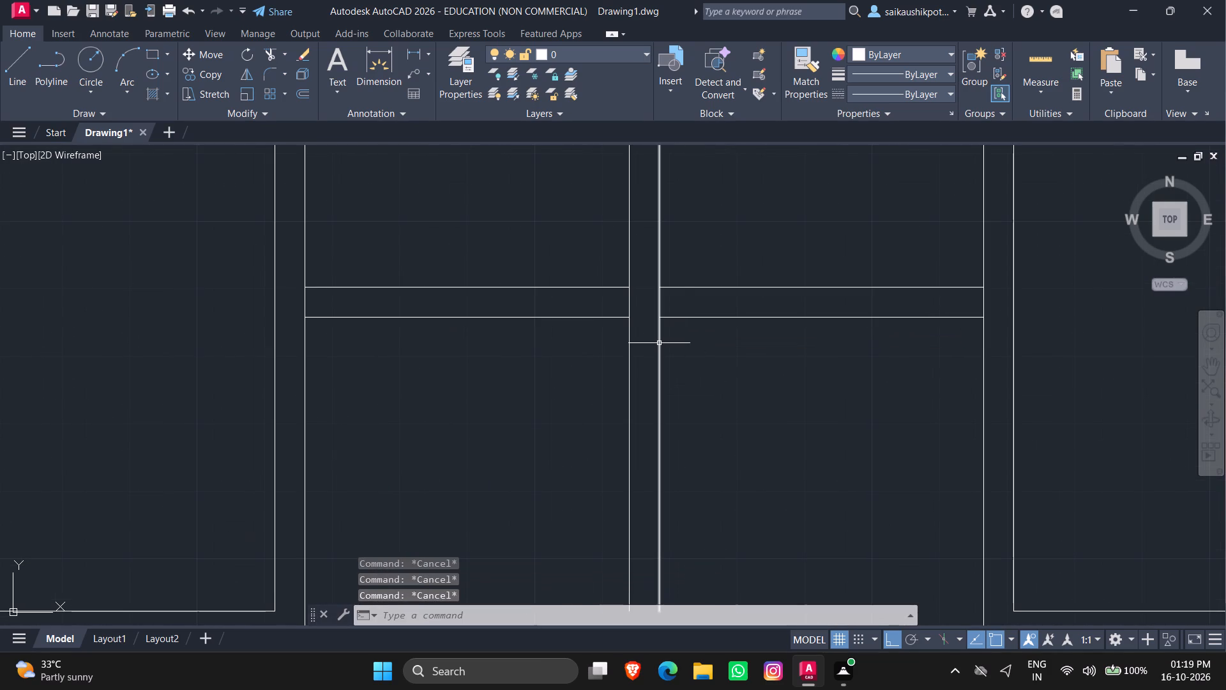
key(t)
key(r)
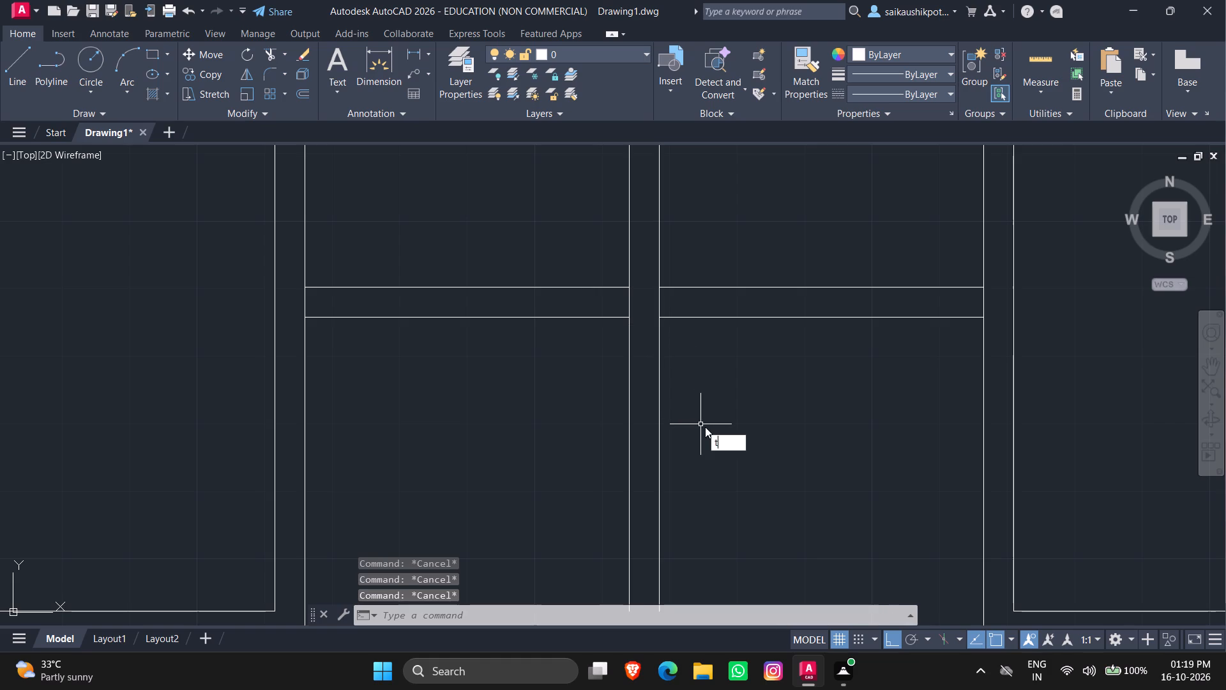
key(Return)
key(Return)
scroll(705, 415, up, 1)
scroll(691, 402, down, 3)
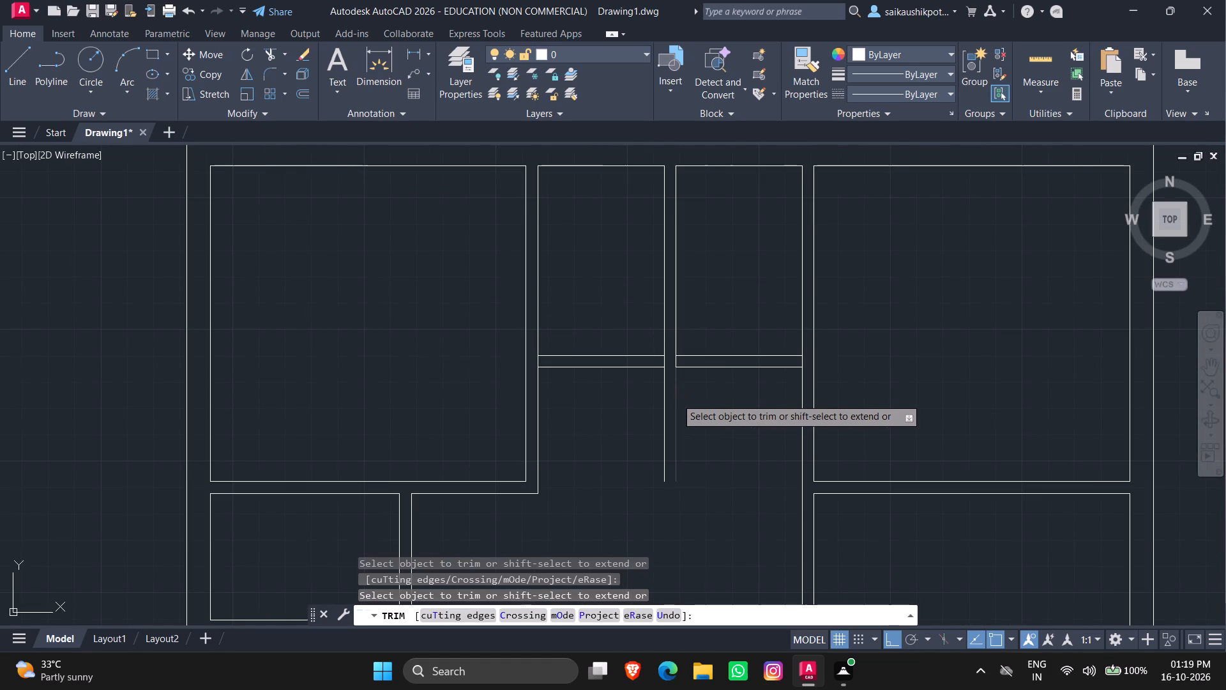
click(676, 398)
click(665, 393)
key(Escape)
key(Escape)
Stretch the ends of the left partition's two lines across the central dividing wall to meet the right partition's lines.
scroll(666, 367, up, 3)
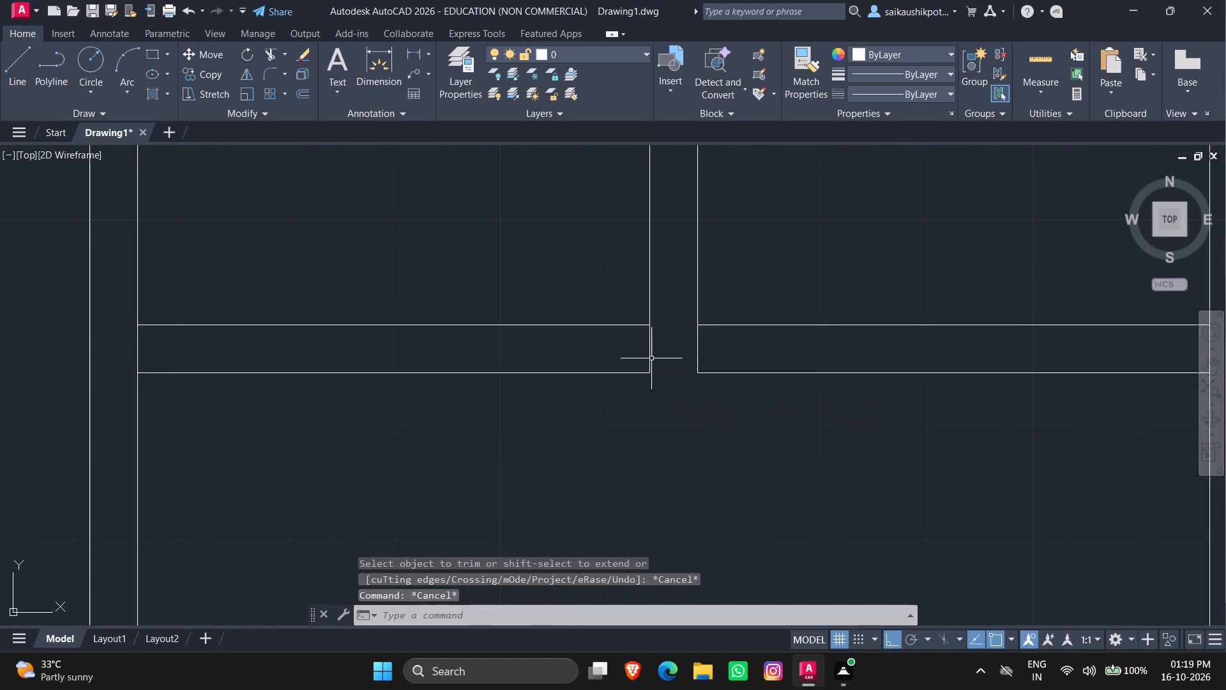
click(634, 374)
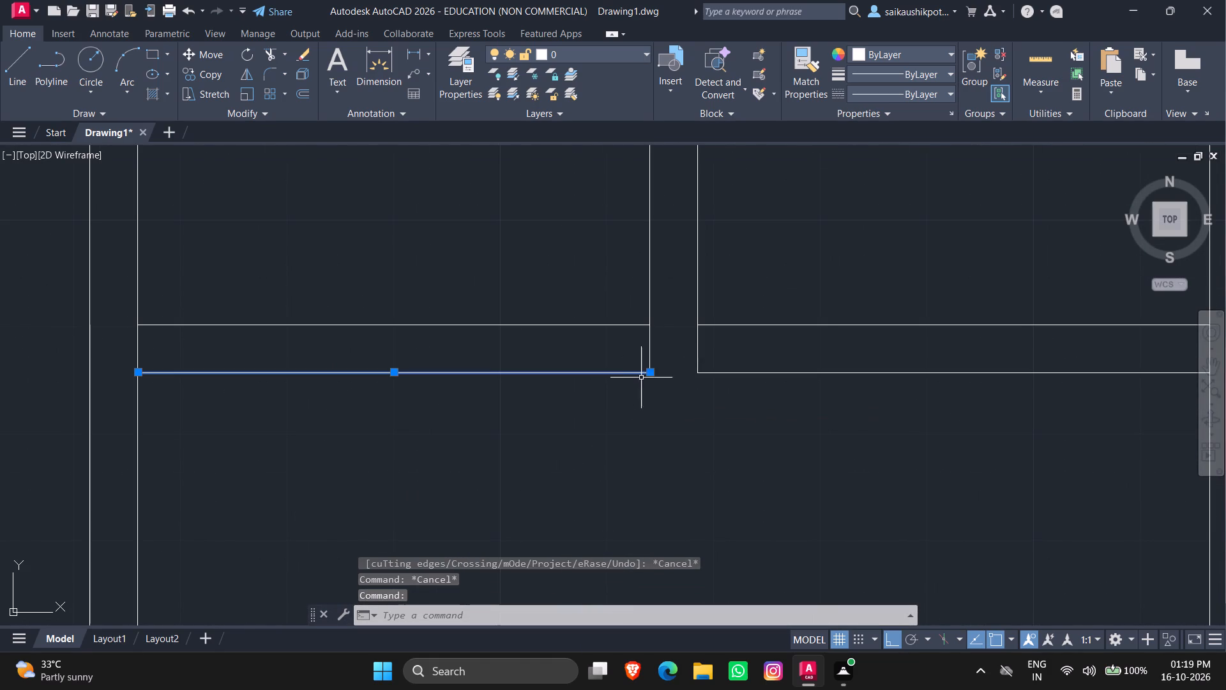
click(651, 372)
click(702, 373)
key(Escape)
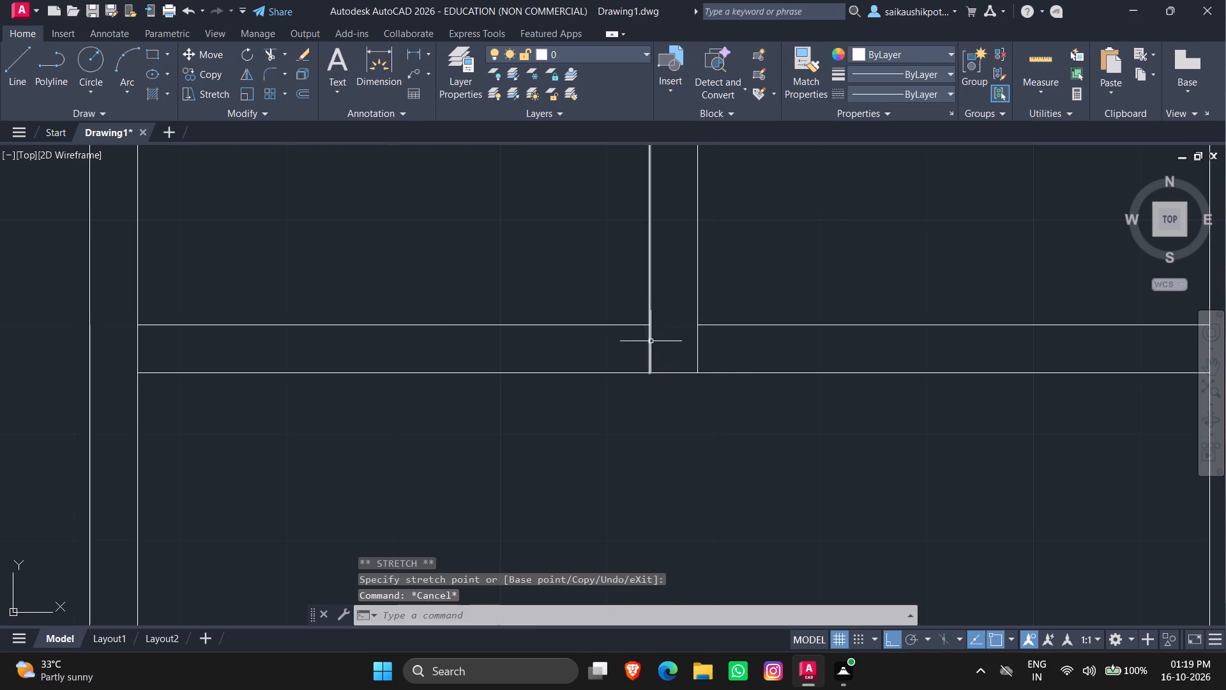
click(619, 335)
click(617, 326)
click(622, 323)
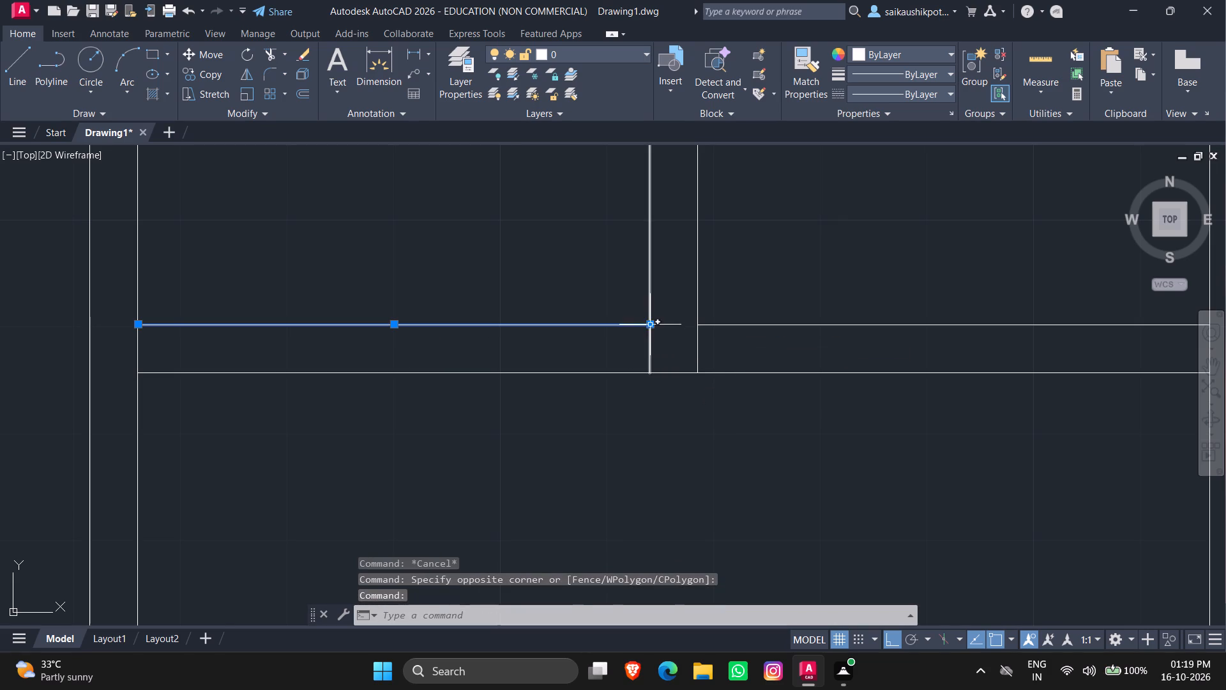
click(651, 325)
click(695, 326)
key(Escape)
Trim the central dividing wall's line ends inside the partition and the partition's upper line between the dividing wall's lines.
key(t)
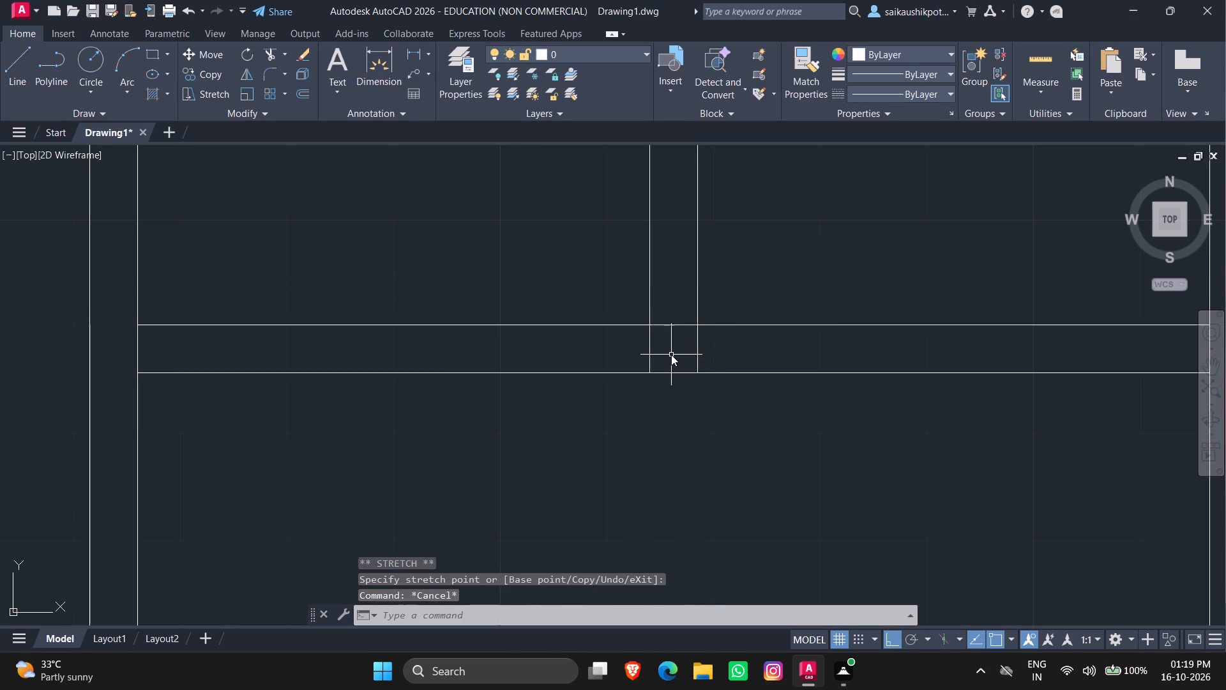
key(r)
key(Return)
key(Return)
drag(736, 351, 604, 350)
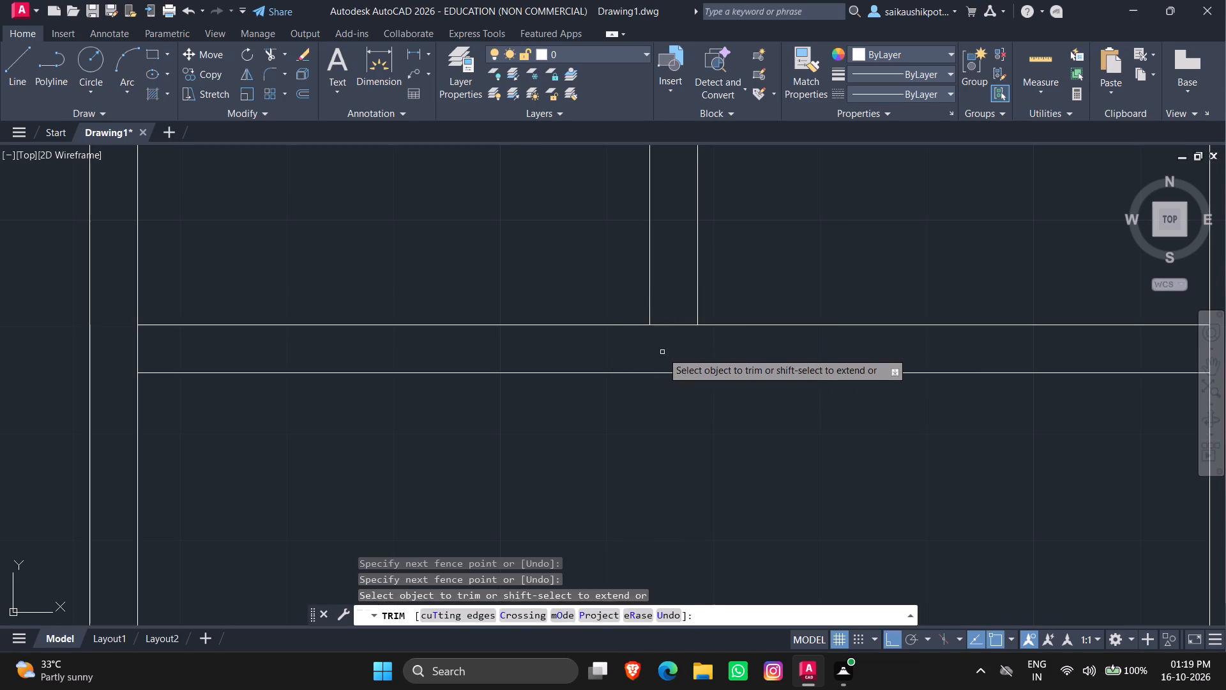
drag(662, 352, 663, 312)
Trim the adjoining right and left side wall lines between the paired lines of the horizontal partition.
scroll(668, 379, down, 4)
scroll(755, 373, up, 4)
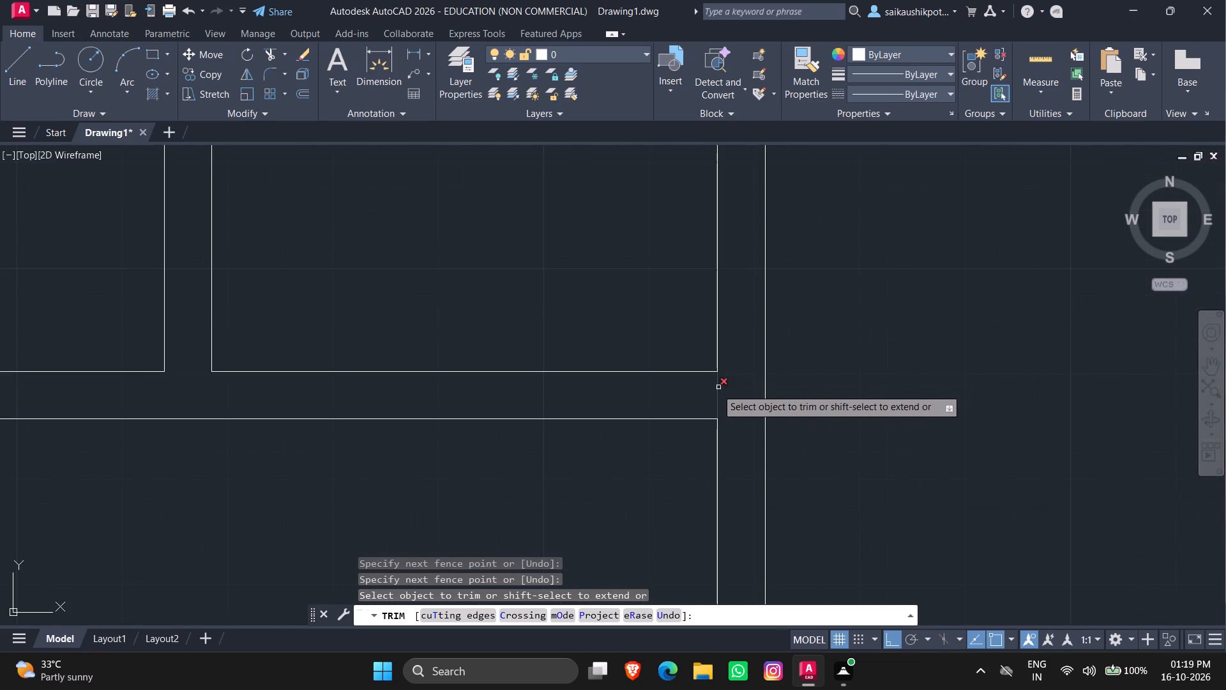
click(716, 388)
scroll(766, 388, down, 3)
scroll(505, 392, up, 3)
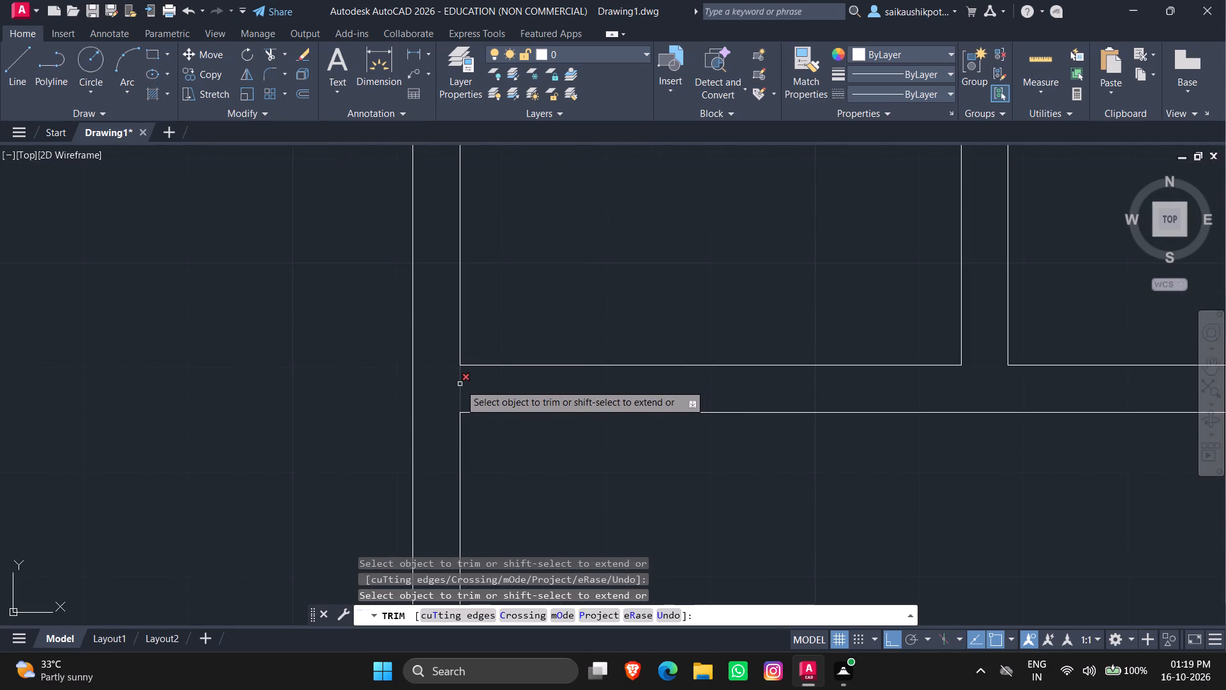
click(460, 384)
key(Escape)
key(Escape)
key(Escape)
scroll(503, 415, down, 4)
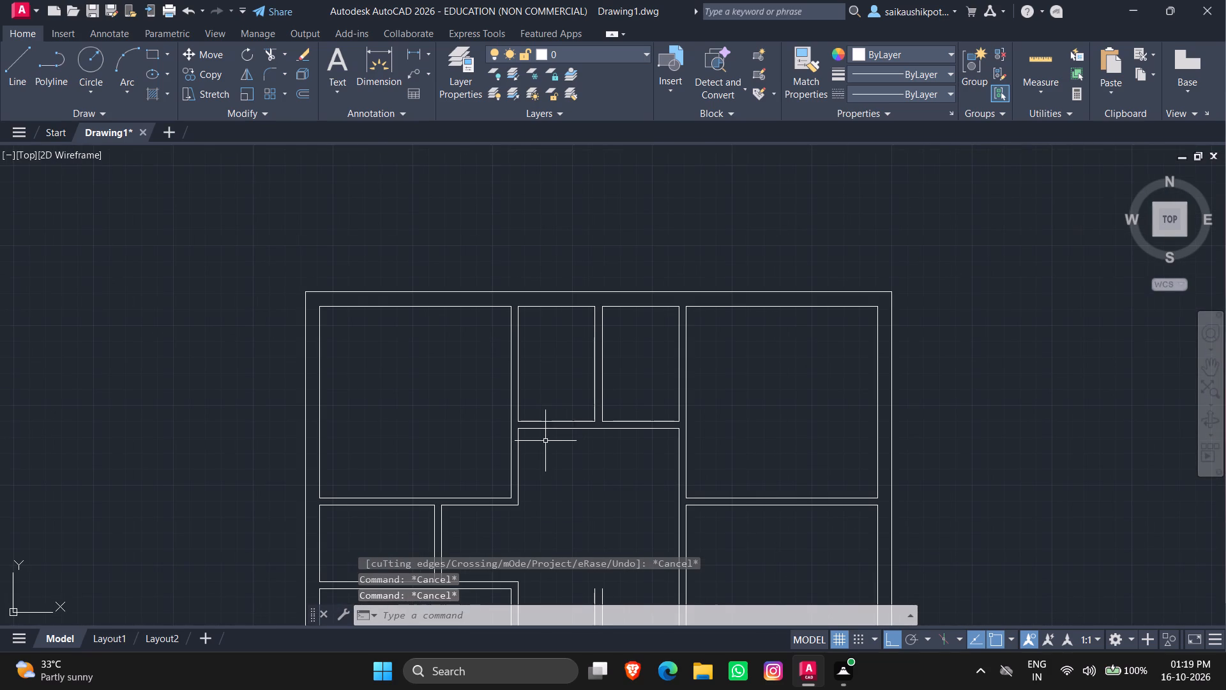
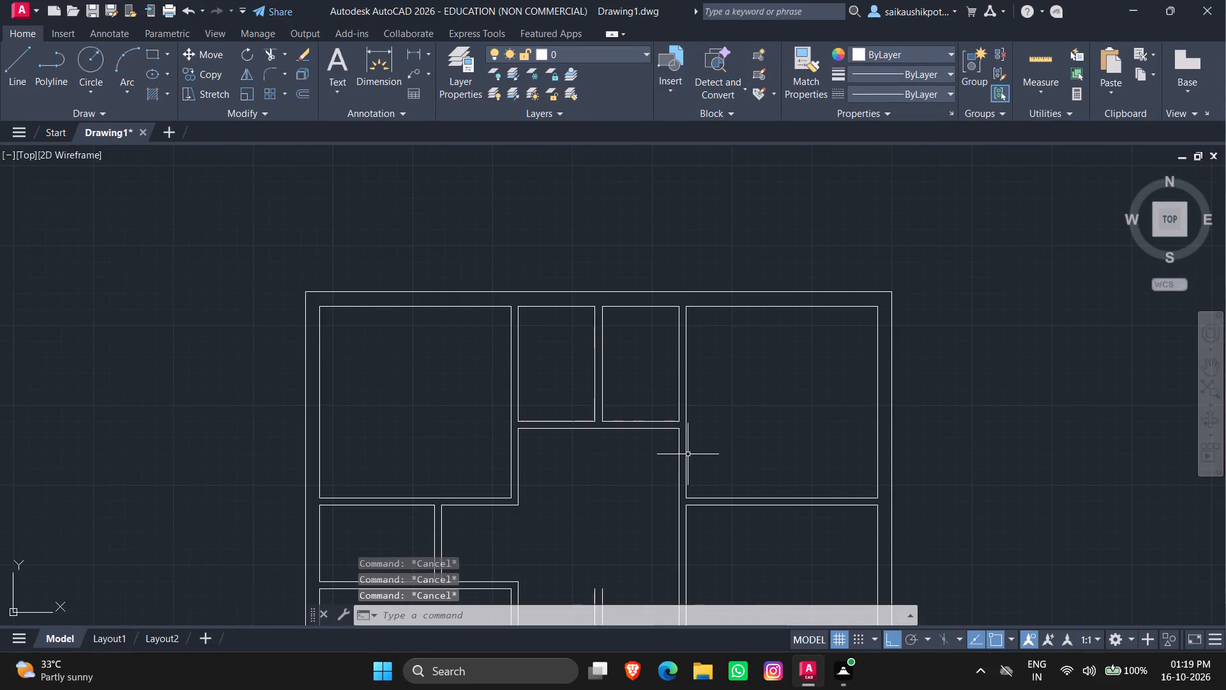
Draw a short line closing the horizontal partition at the lower-left room's upper inner corner, across the wall thickness.
scroll(688, 441, down, 3)
scroll(695, 458, up, 3)
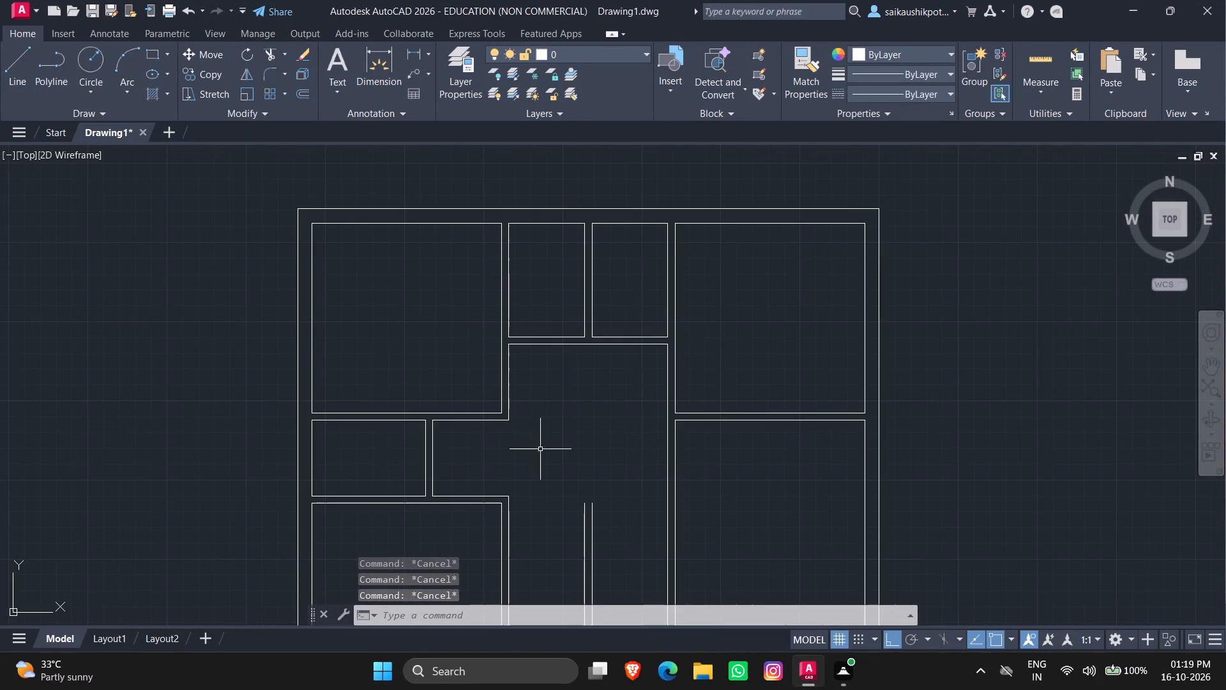
scroll(583, 451, down, 3)
scroll(584, 533, up, 4)
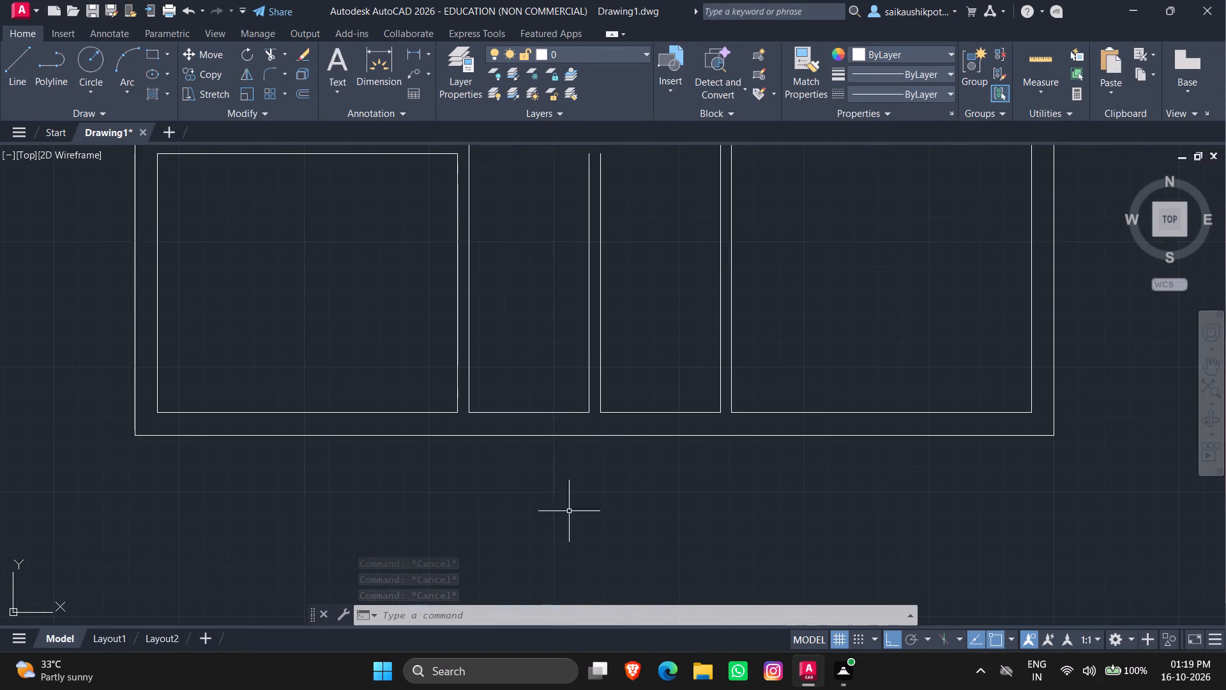
scroll(508, 358, down, 2)
scroll(472, 241, up, 3)
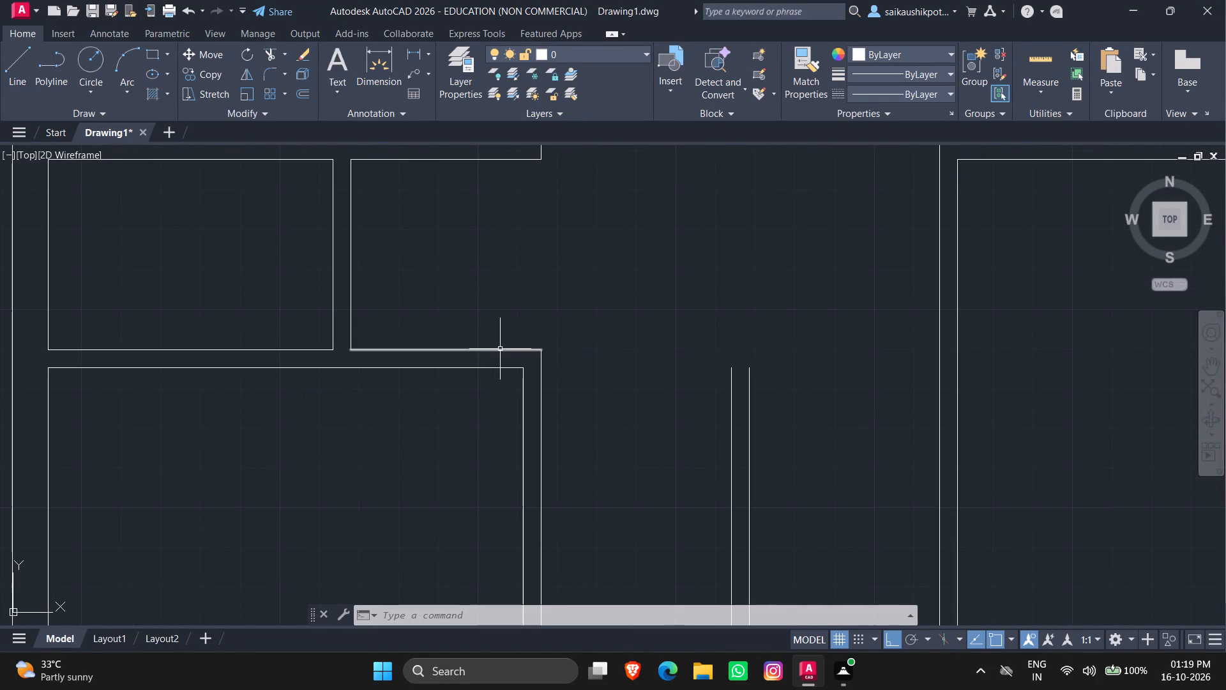
scroll(499, 349, up, 1)
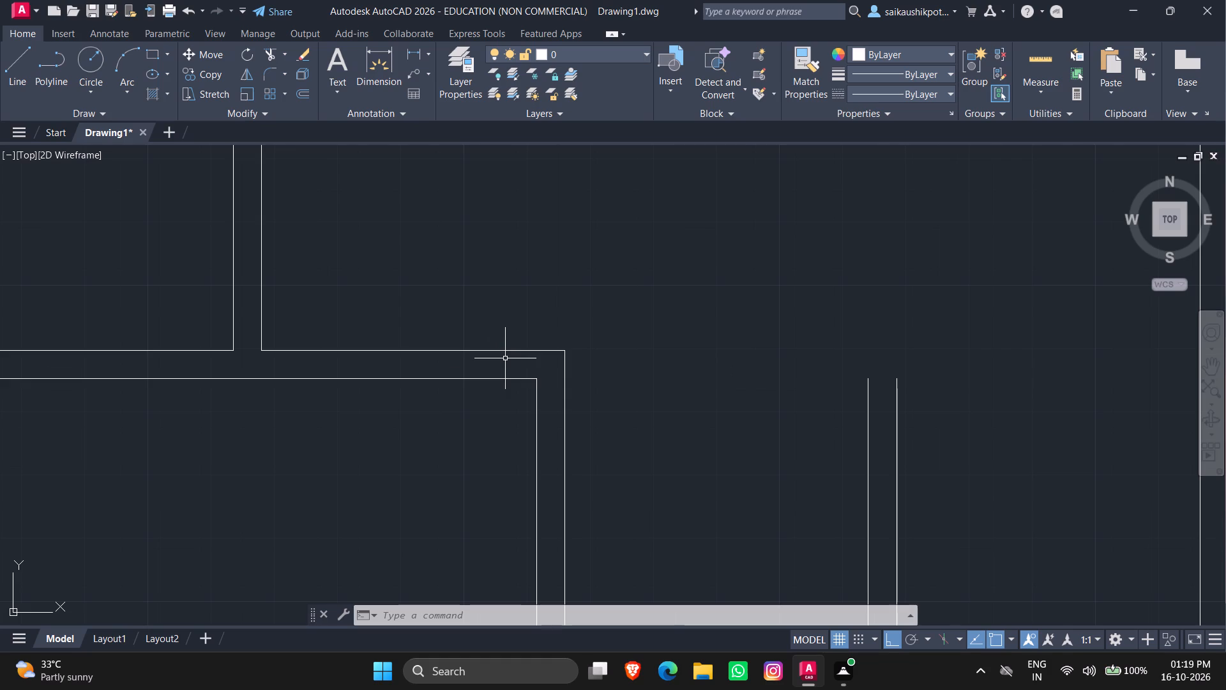
key(Escape)
key(Escape)
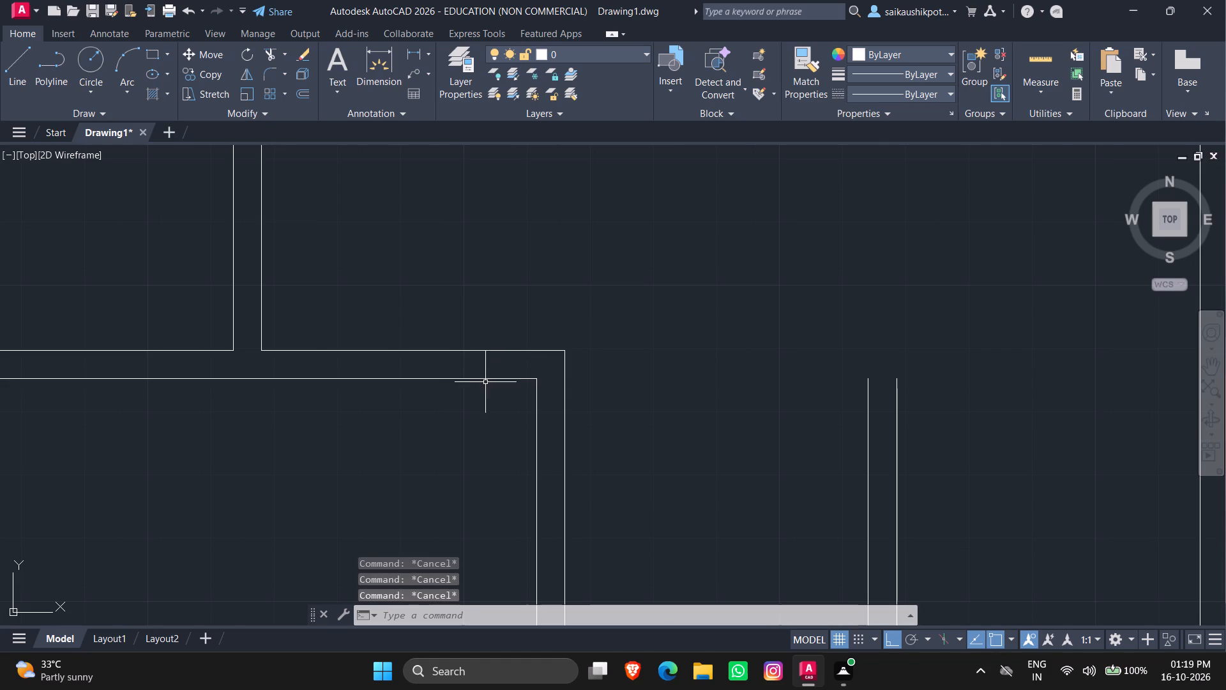
key(l)
key(Return)
click(533, 376)
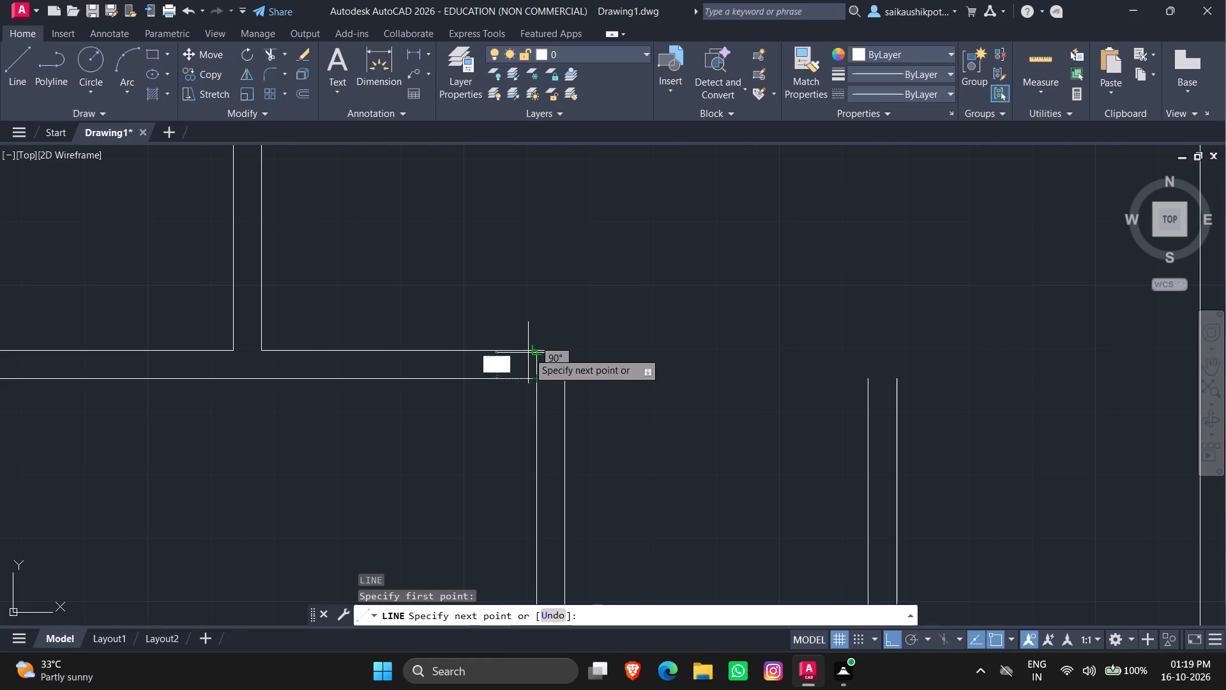
click(528, 352)
key(Escape)
key(Escape)
key(Escape)
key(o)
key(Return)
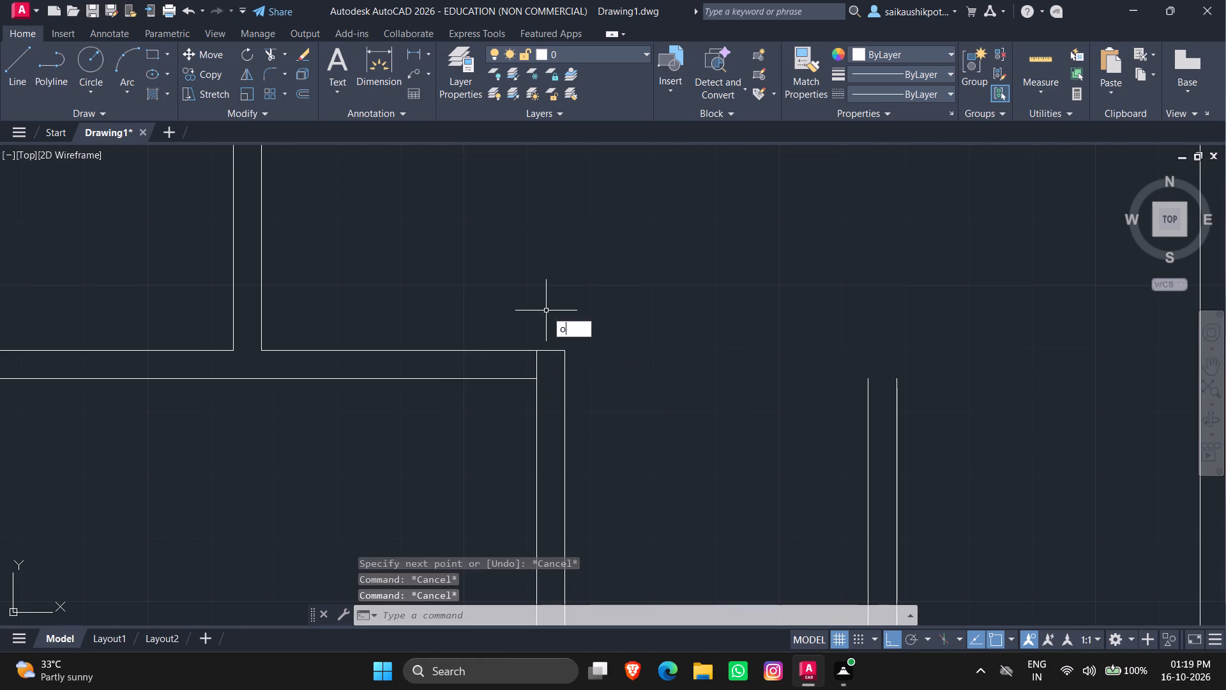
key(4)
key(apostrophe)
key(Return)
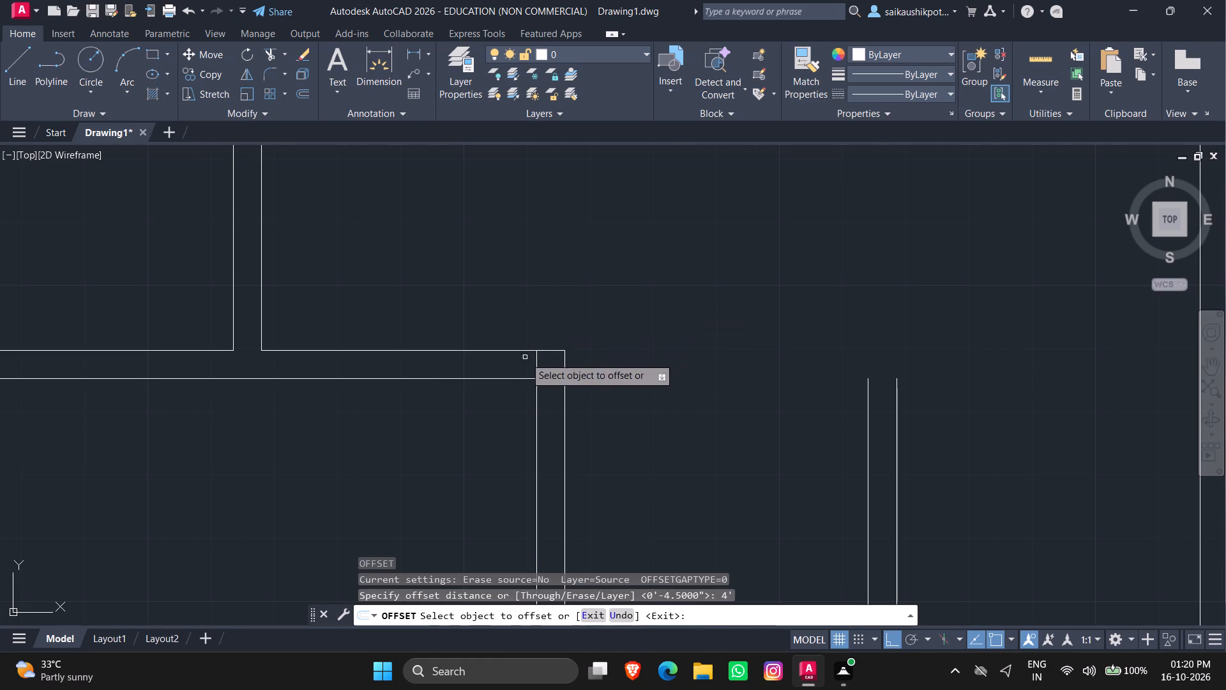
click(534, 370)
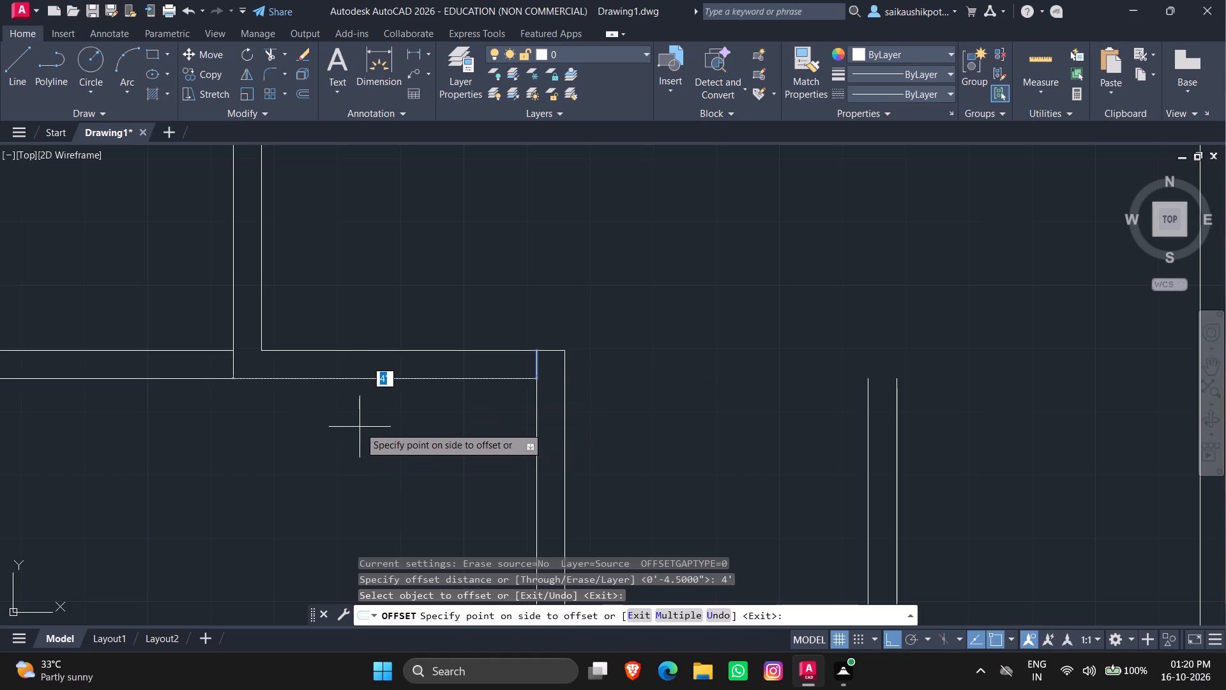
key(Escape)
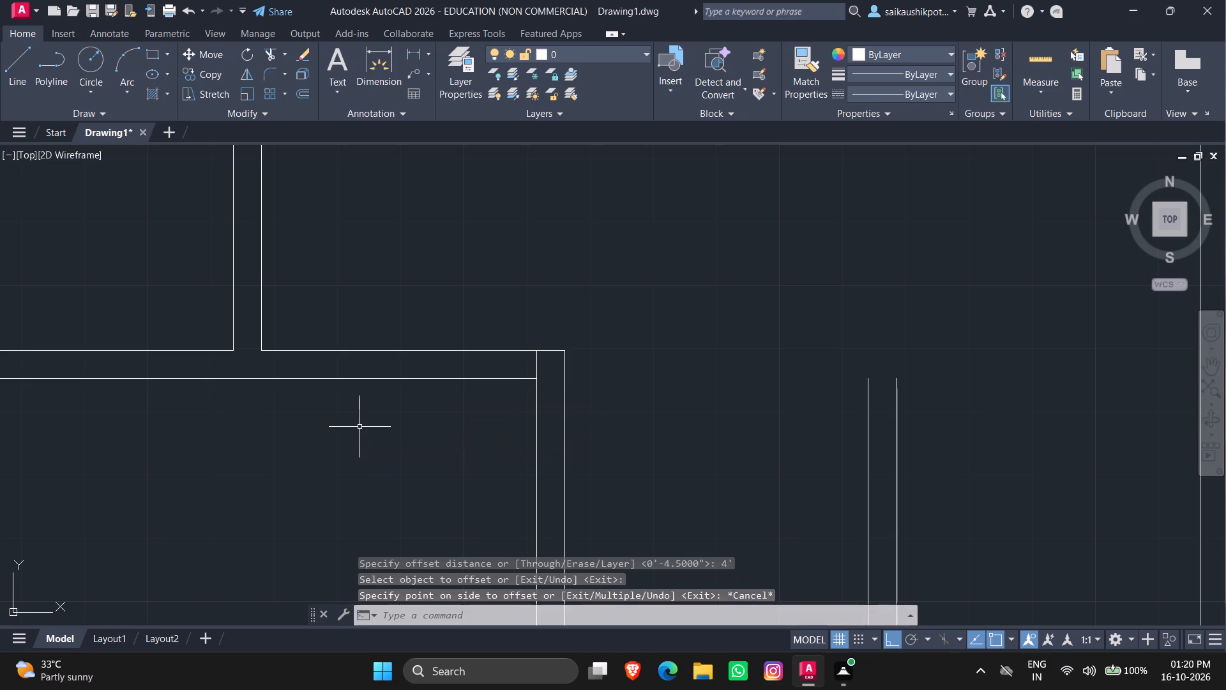
Draw a short line across the horizontal partition's thickness, continuing the outer face of the small left room's side wall.
key(l)
key(Return)
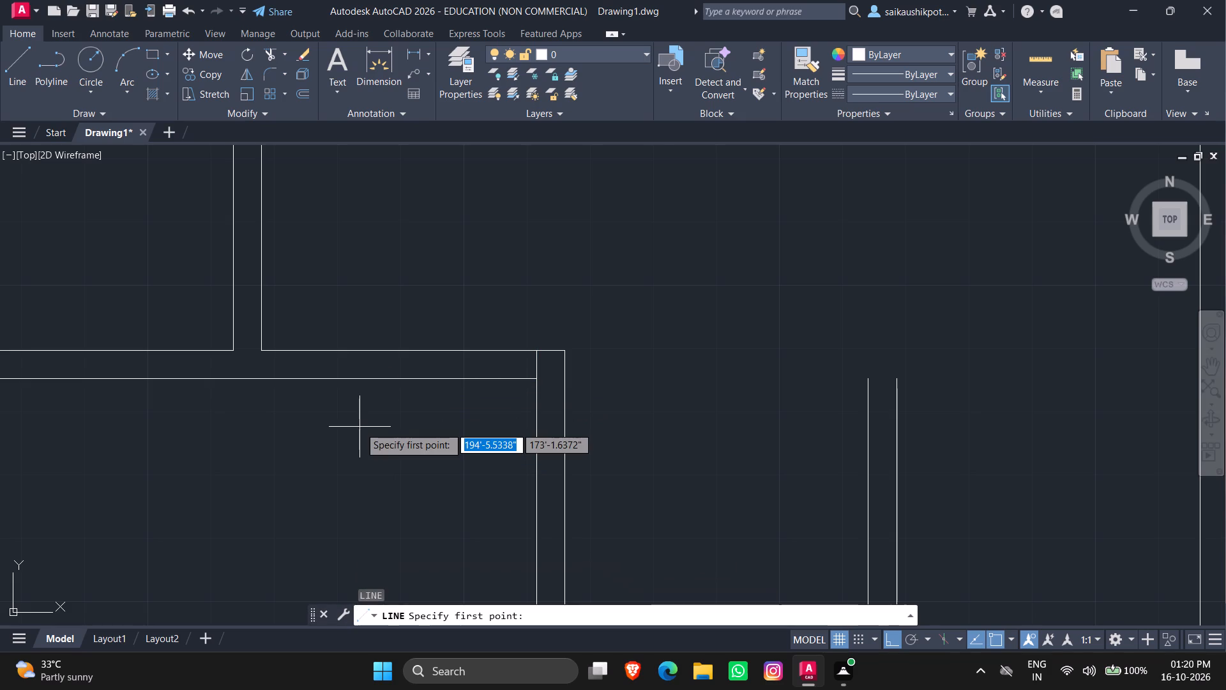
click(259, 351)
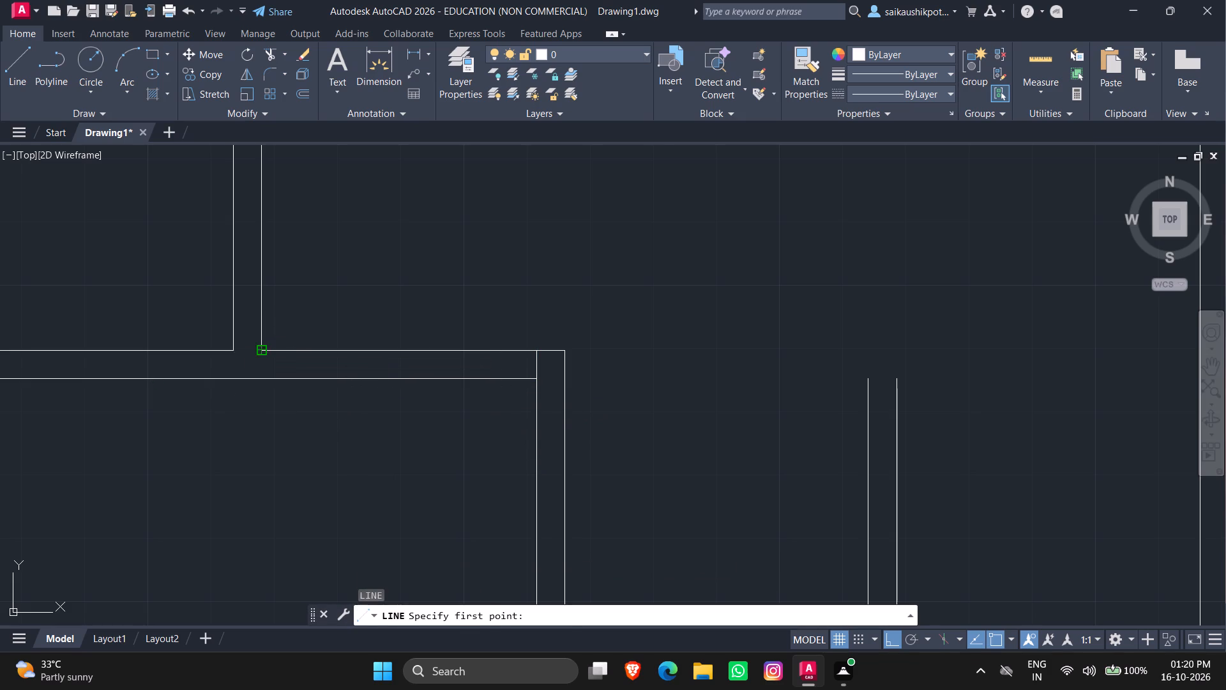
click(260, 383)
key(Escape)
key(Escape)
key(Escape)
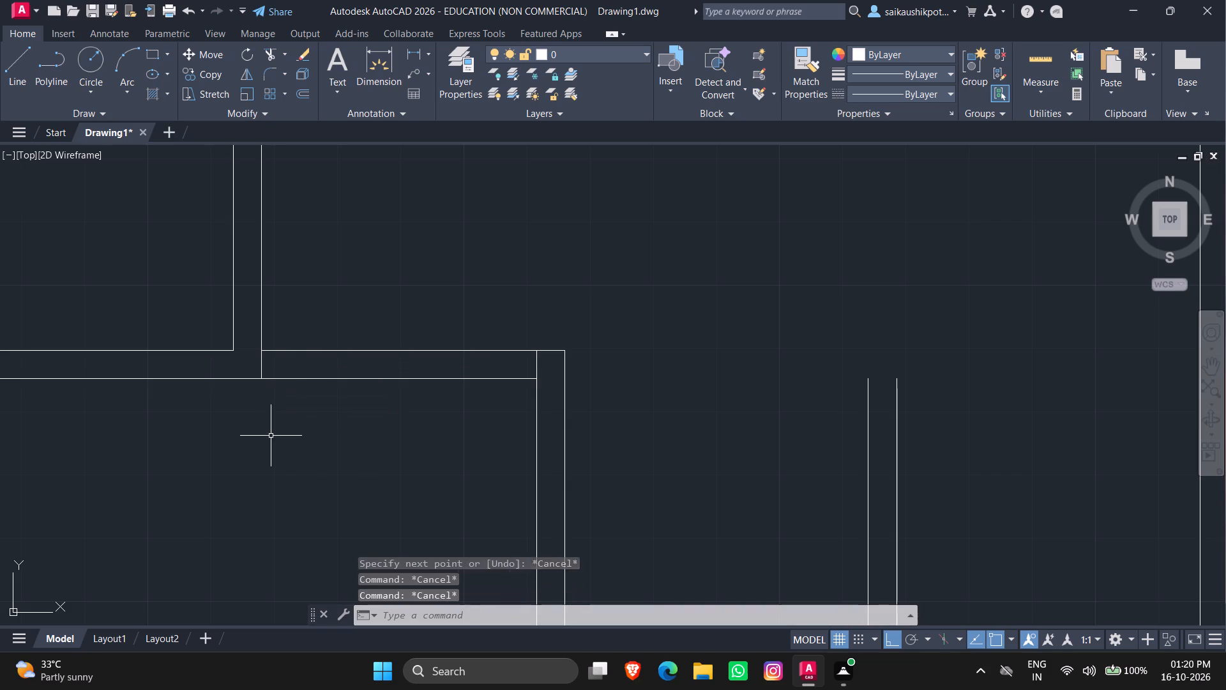
key(Escape)
Trim both horizontal partition lines between the two short closing lines to open the lower-left room.
text(tr)
key(Return)
key(Return)
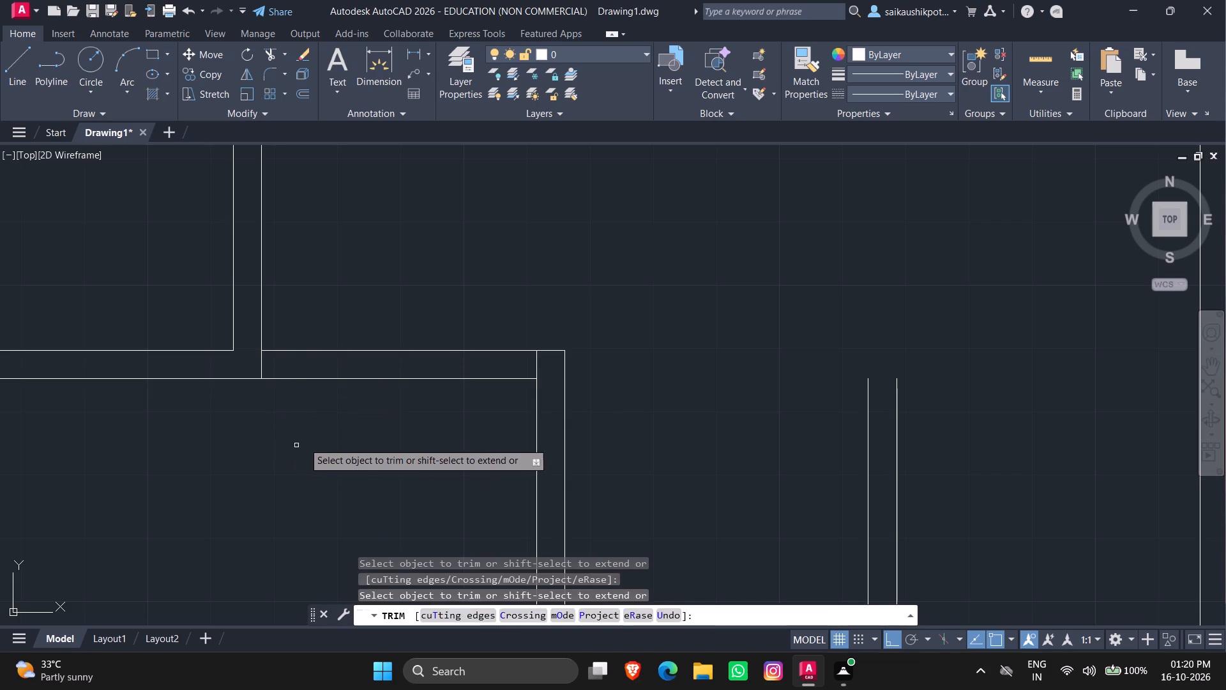
drag(316, 433, 319, 424)
click(322, 241)
key(Escape)
key(Escape)
key(Escape)
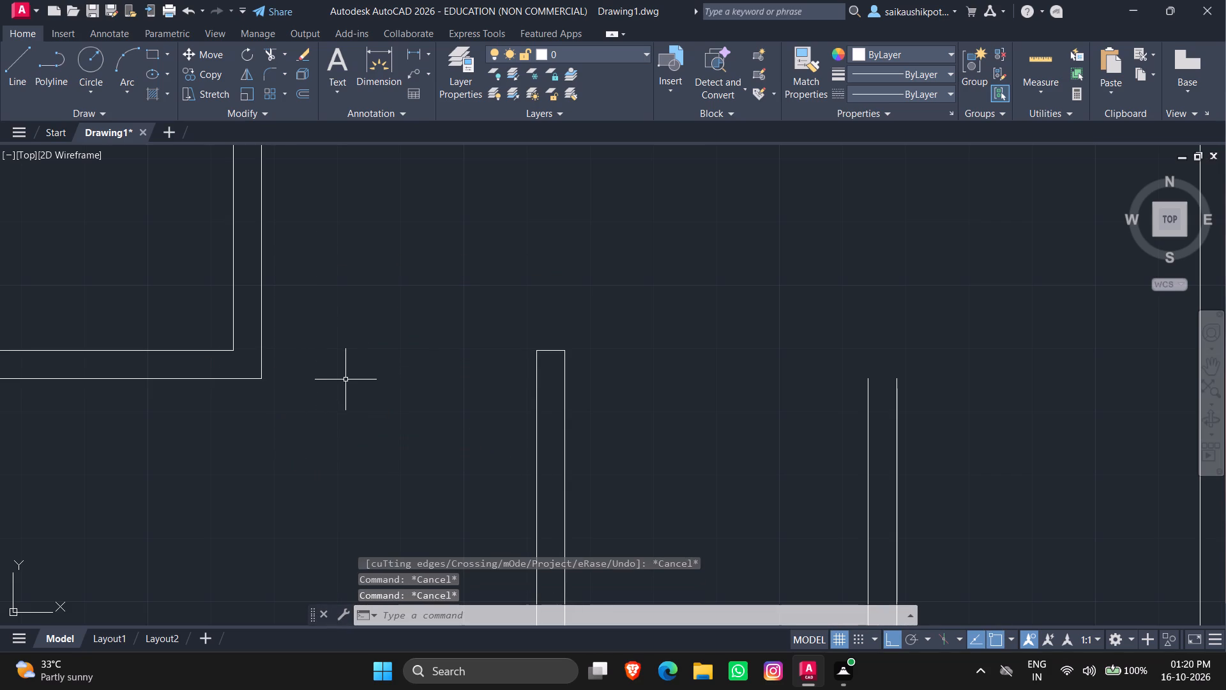
Draw a short line capping the open upper end of the lower central dividing wall.
scroll(359, 405, down, 3)
scroll(356, 407, up, 1)
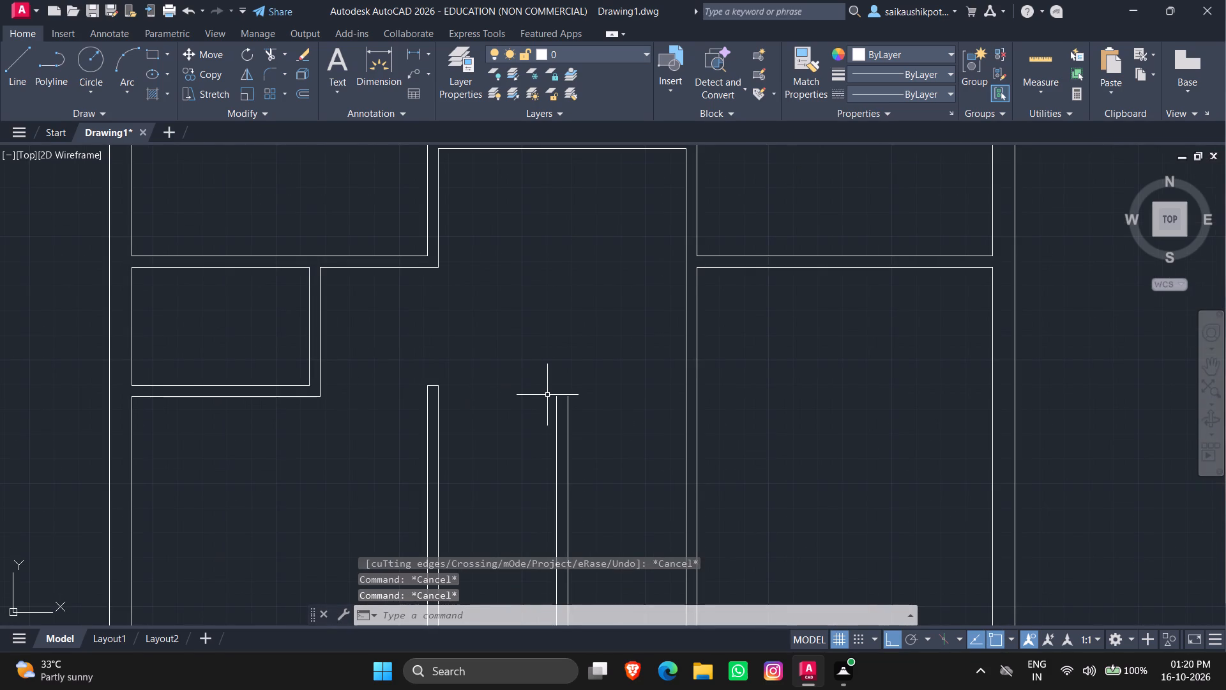
key(l)
key(Return)
click(554, 394)
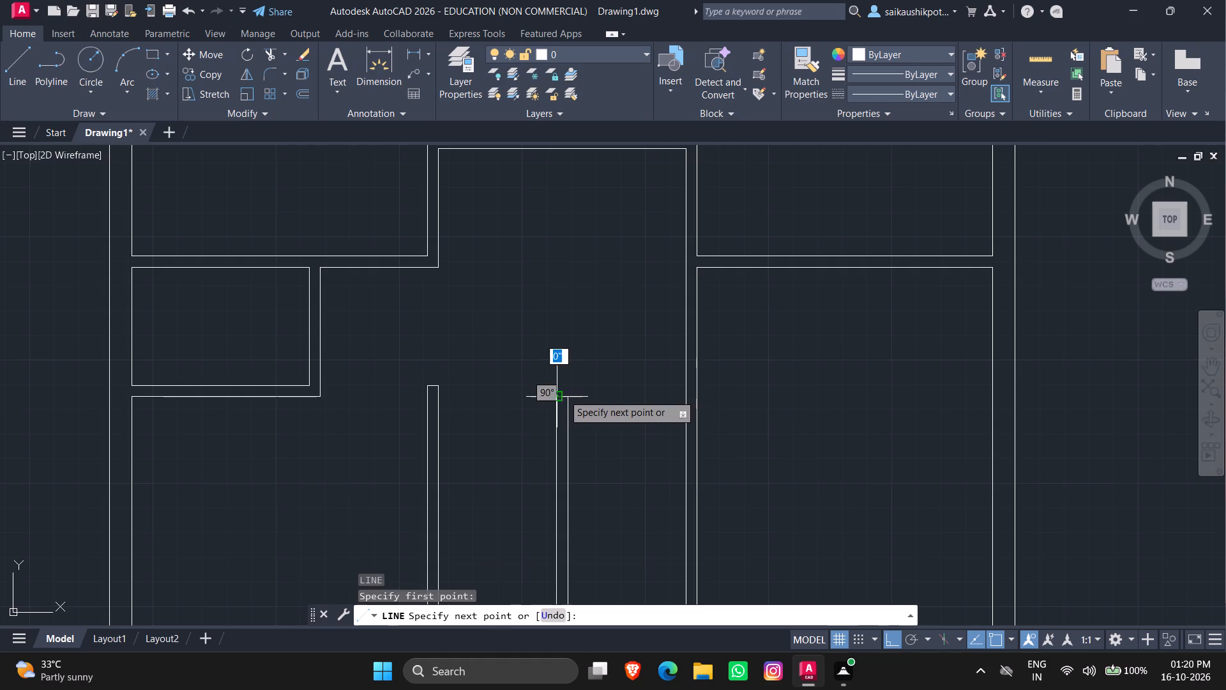
click(565, 394)
key(Escape)
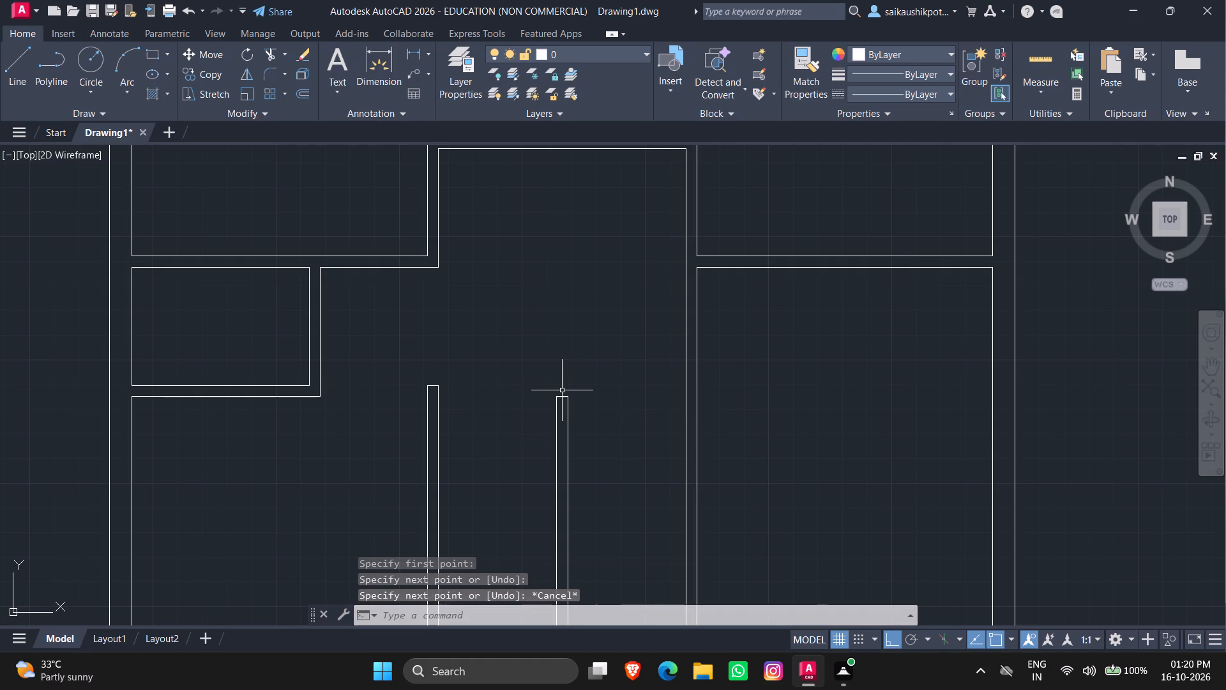
Draw a horizontal line from the central dividing wall's capped end to the near face of the lower-left room's wall.
key(l)
key(Return)
click(557, 395)
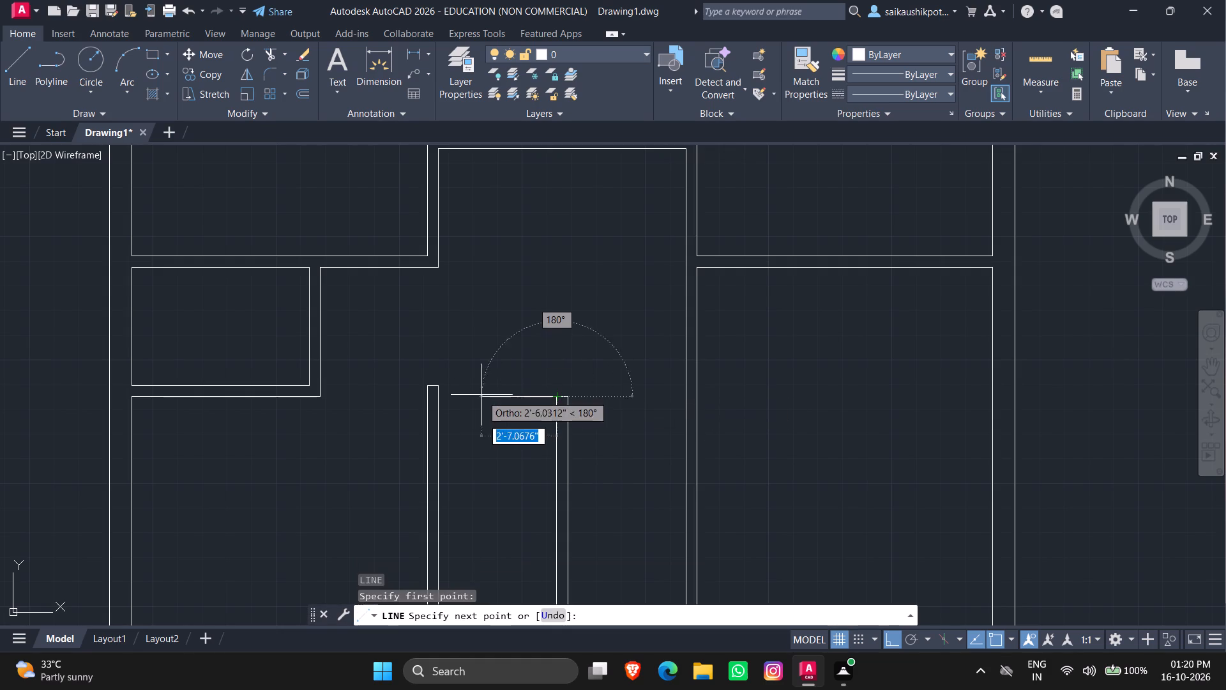
click(438, 397)
key(Escape)
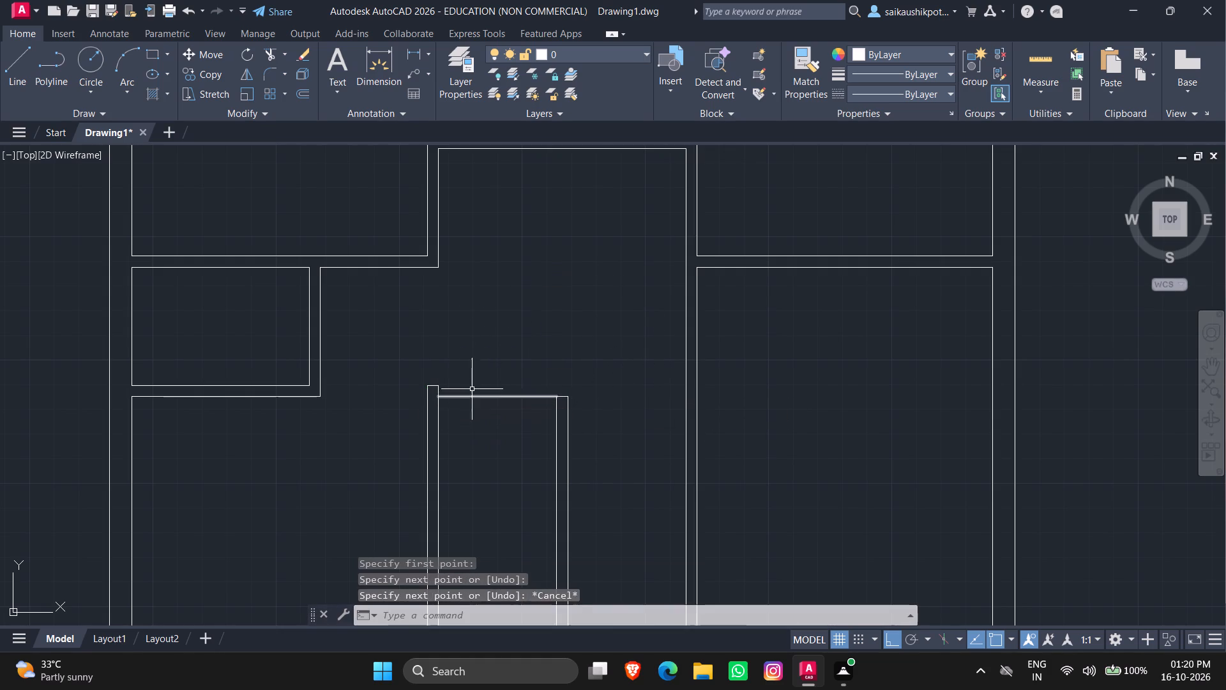
key(Escape)
Stretch the horizontal line's end across the lower-left room's wall to its far face.
scroll(493, 387, up, 3)
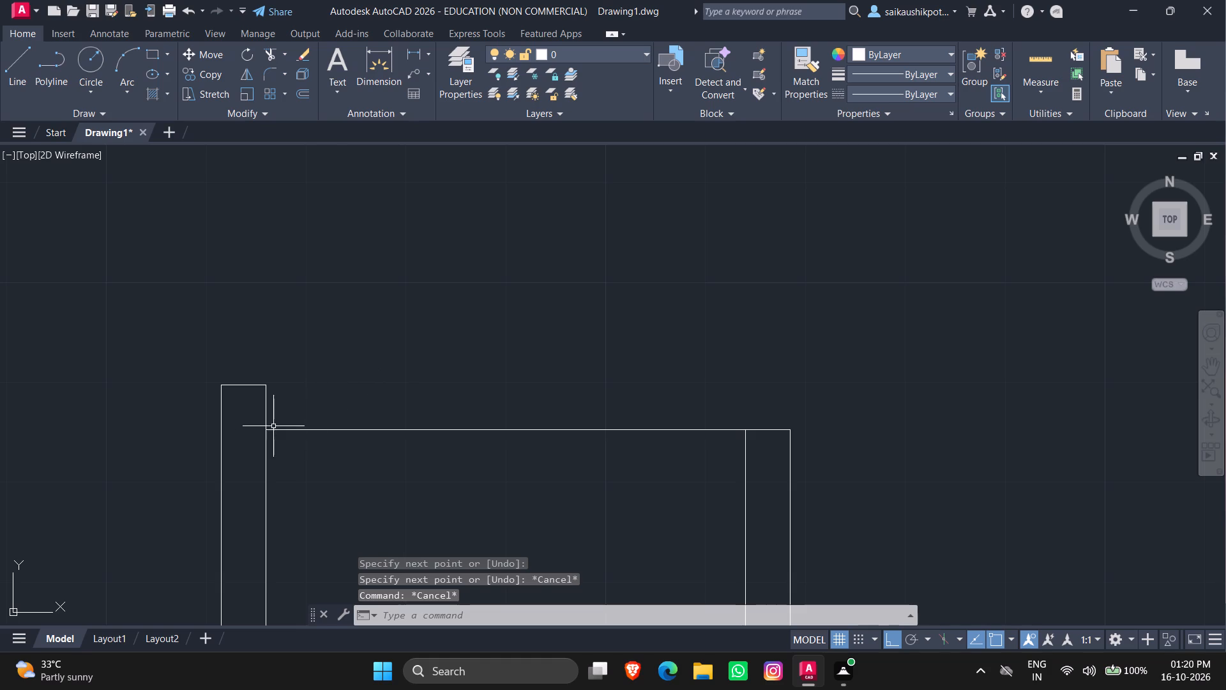
click(302, 424)
click(285, 470)
click(267, 430)
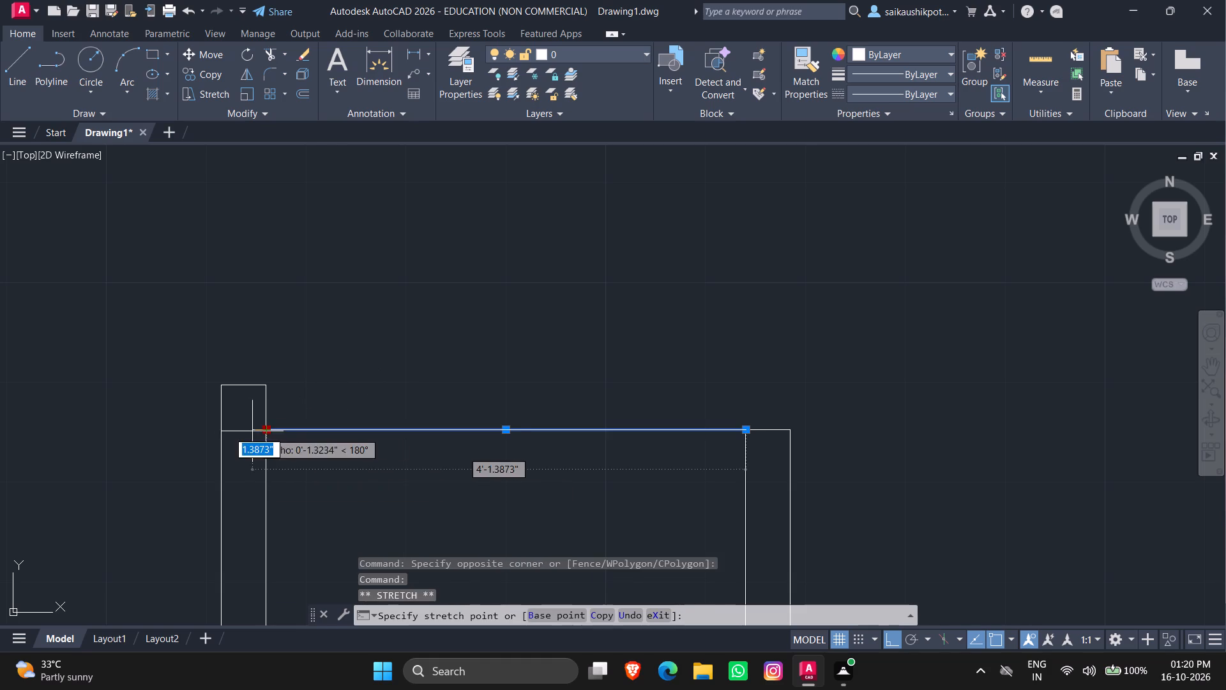
click(222, 427)
key(Escape)
key(Escape)
key(Escape)
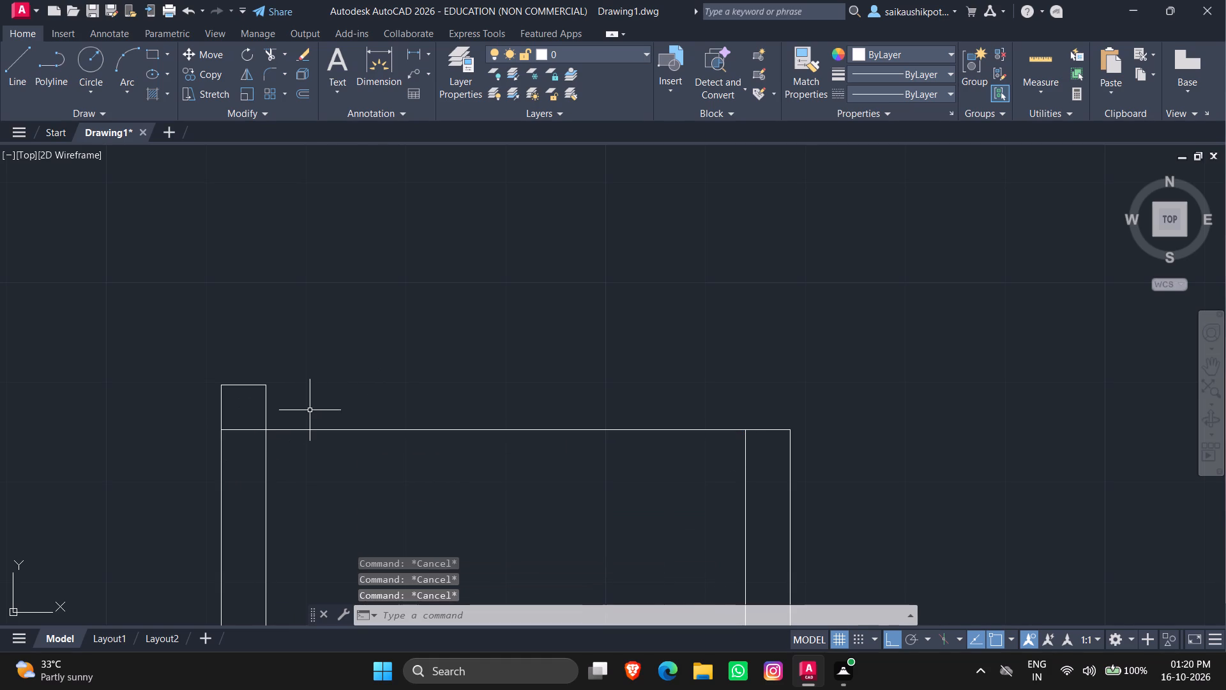
Trim away the lower-left room's wall stub that projects above the horizontal line, including its short cap.
key(t)
key(r)
key(Return)
key(Return)
drag(304, 404, 208, 410)
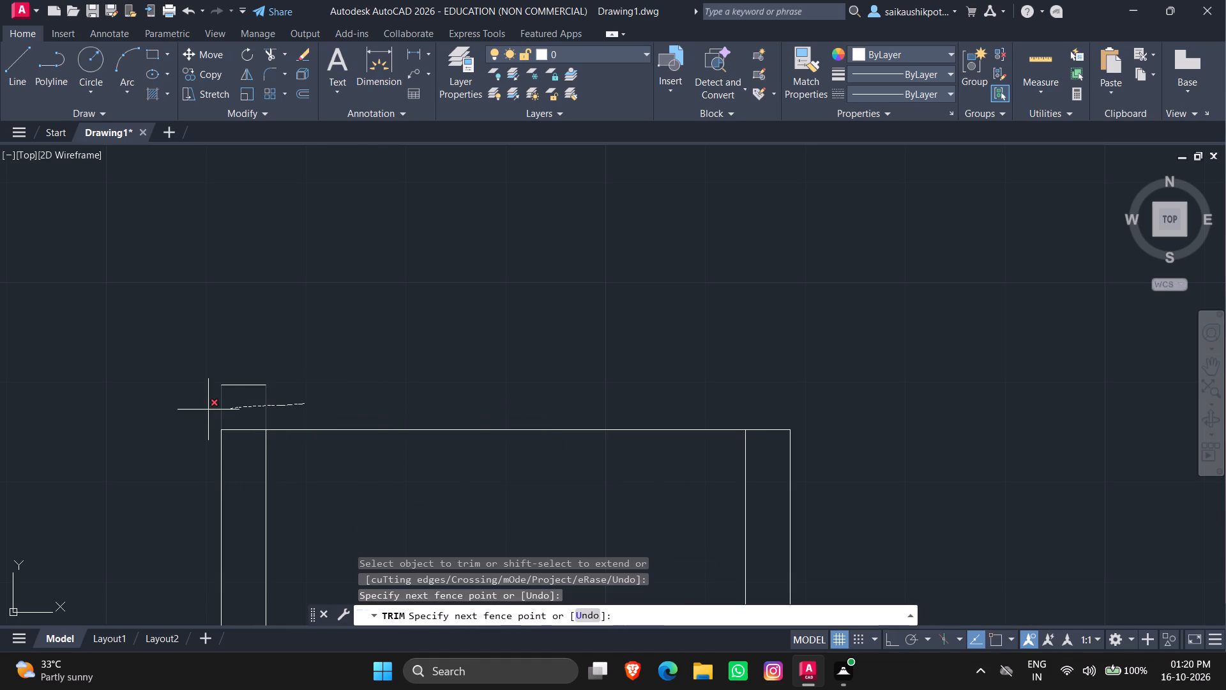
drag(208, 410, 232, 393)
key(Escape)
key(Escape)
Offset the lower inner wall line of the narrow central room 7'3" upward into the room.
scroll(415, 418, down, 2)
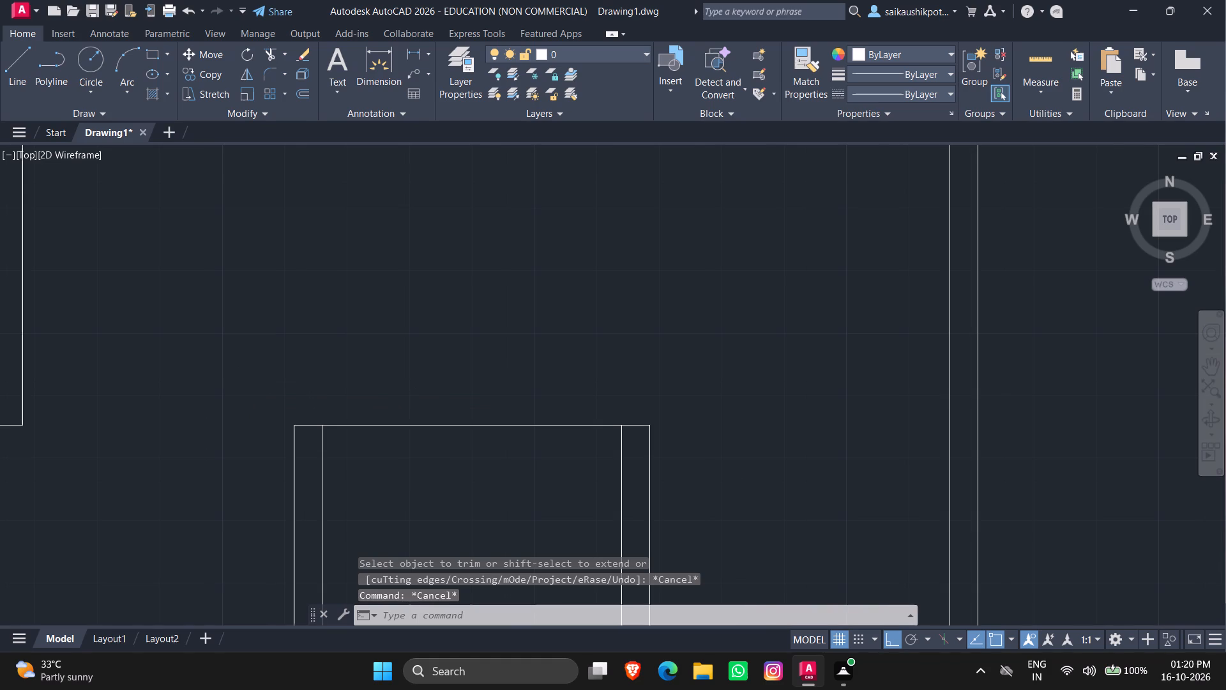
scroll(411, 454, down, 4)
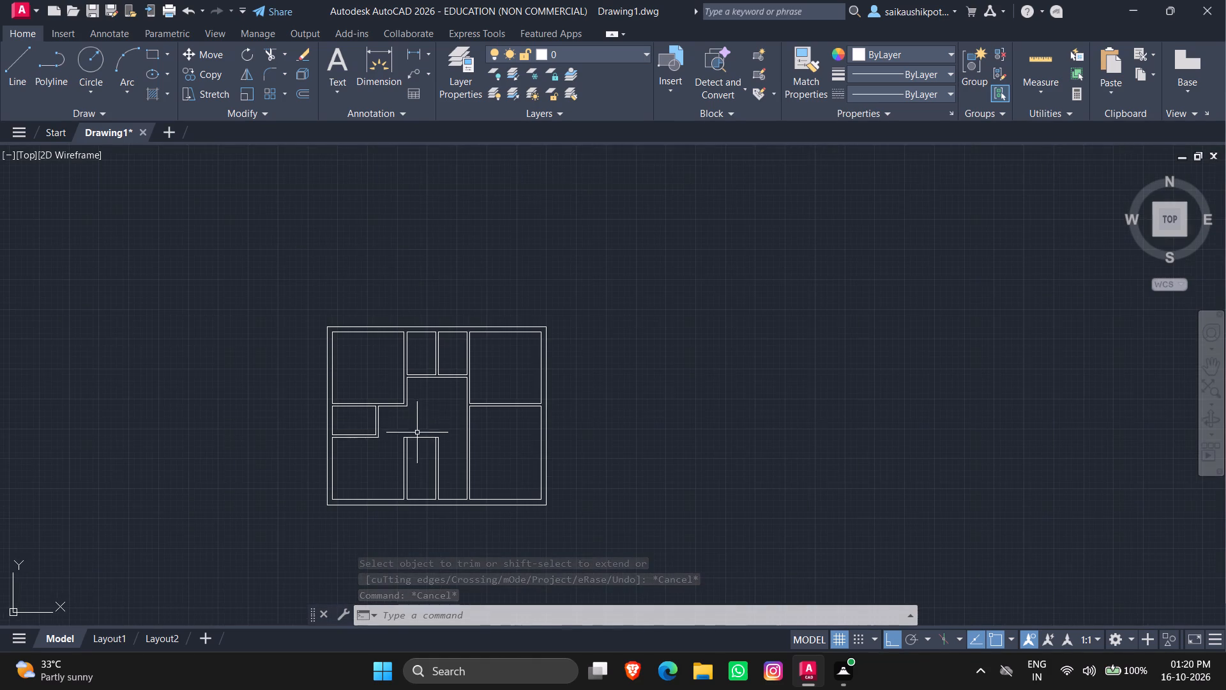
scroll(419, 512, up, 3)
key(Escape)
key(Escape)
key(Escape)
key(Escape)
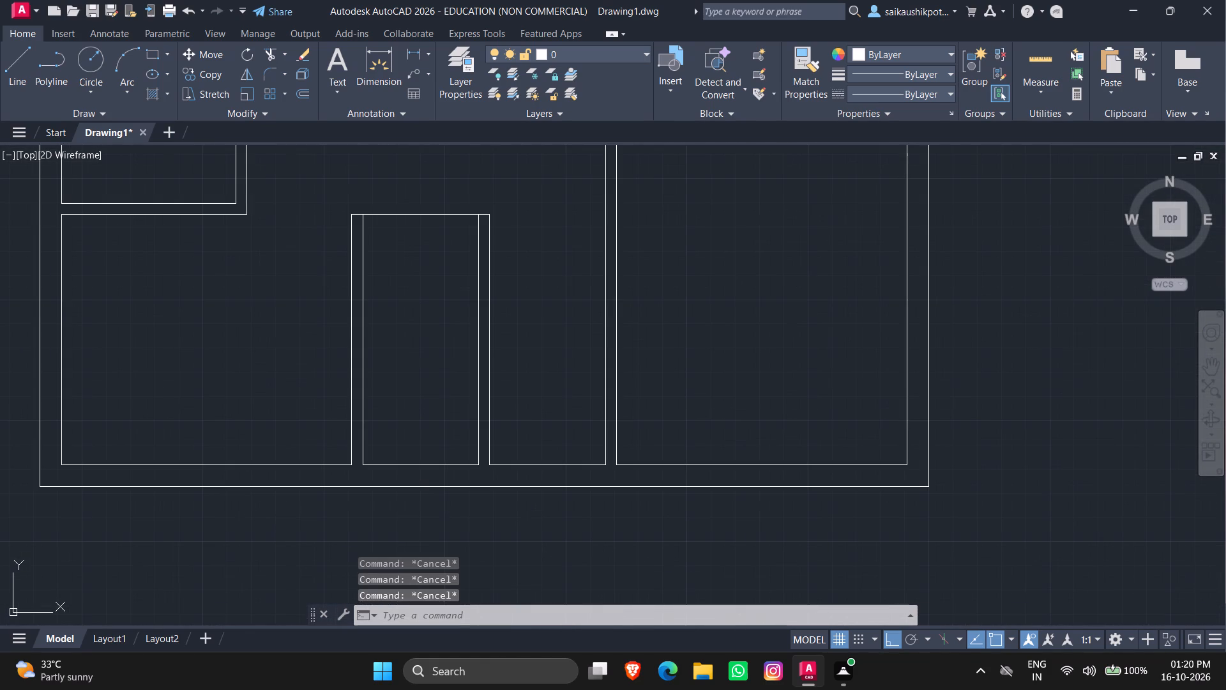
key(o)
key(Return)
text(7'3")
key(Return)
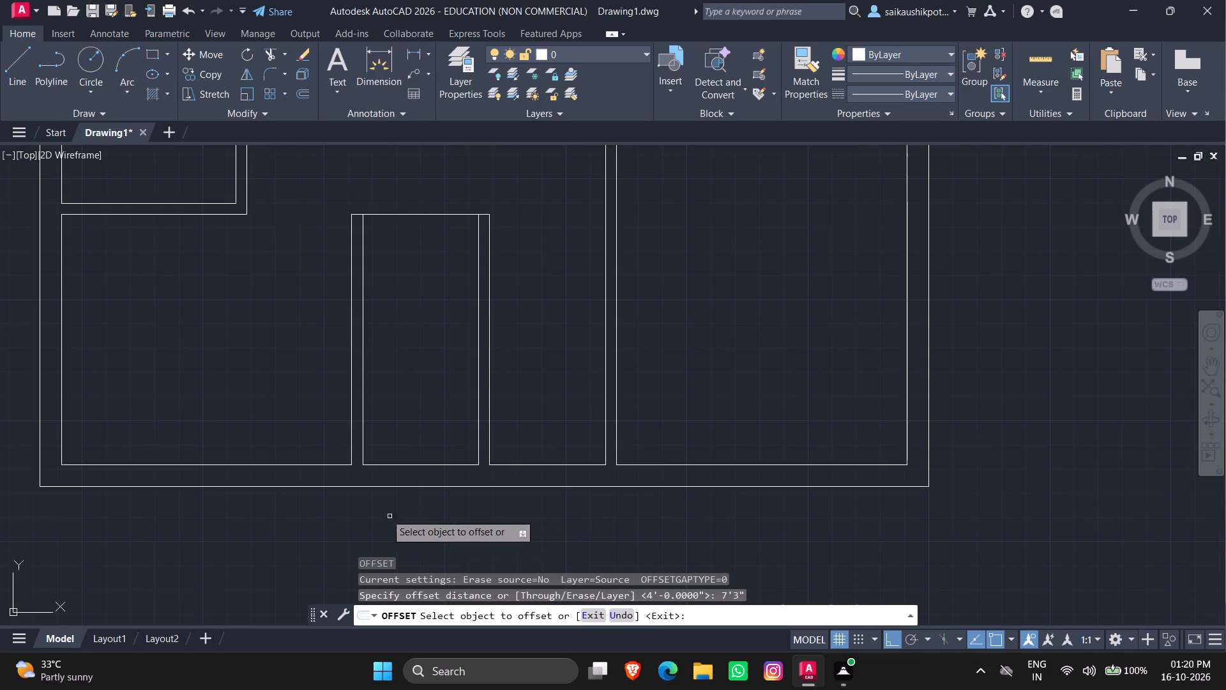
click(400, 465)
click(416, 393)
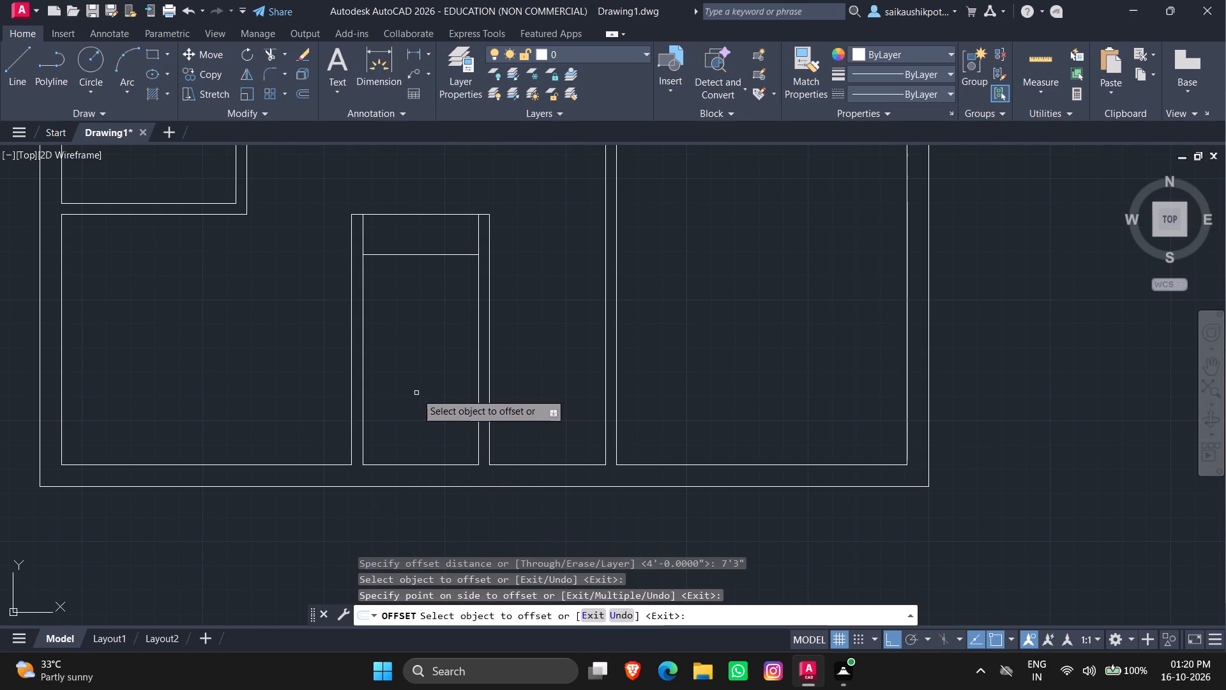
key(Escape)
key(Escape)
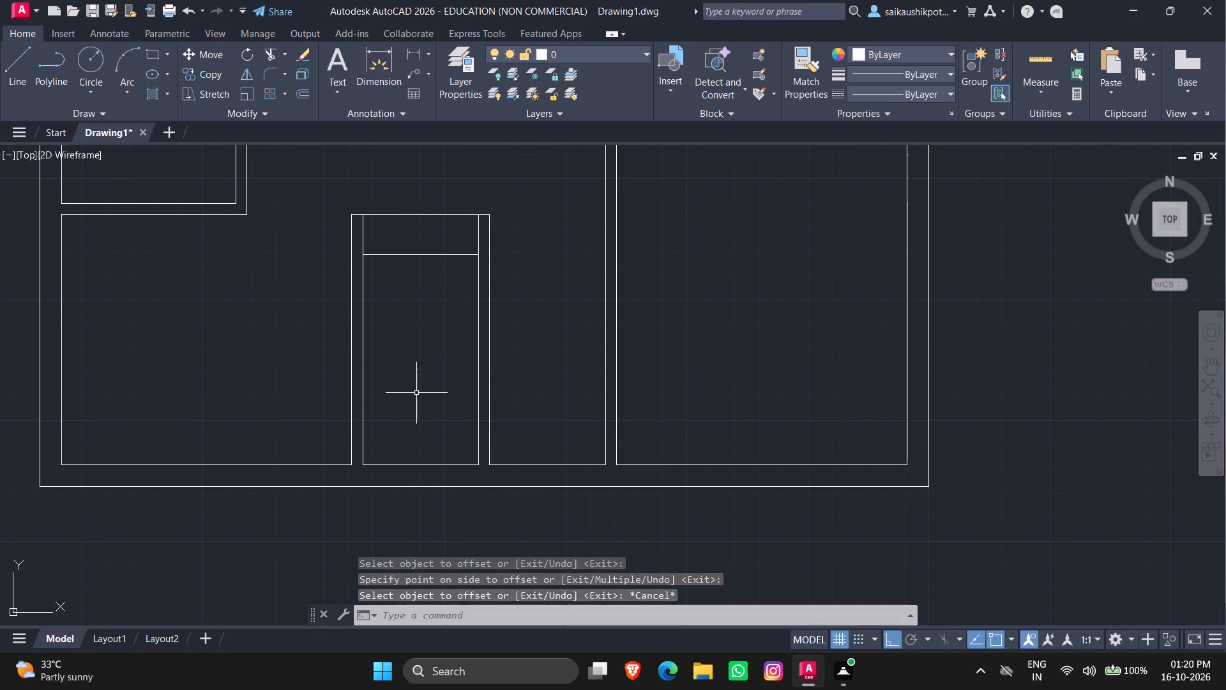
Stretch both ends of the offset line across the side walls to their outer faces.
scroll(384, 208, up, 2)
click(384, 302)
click(362, 361)
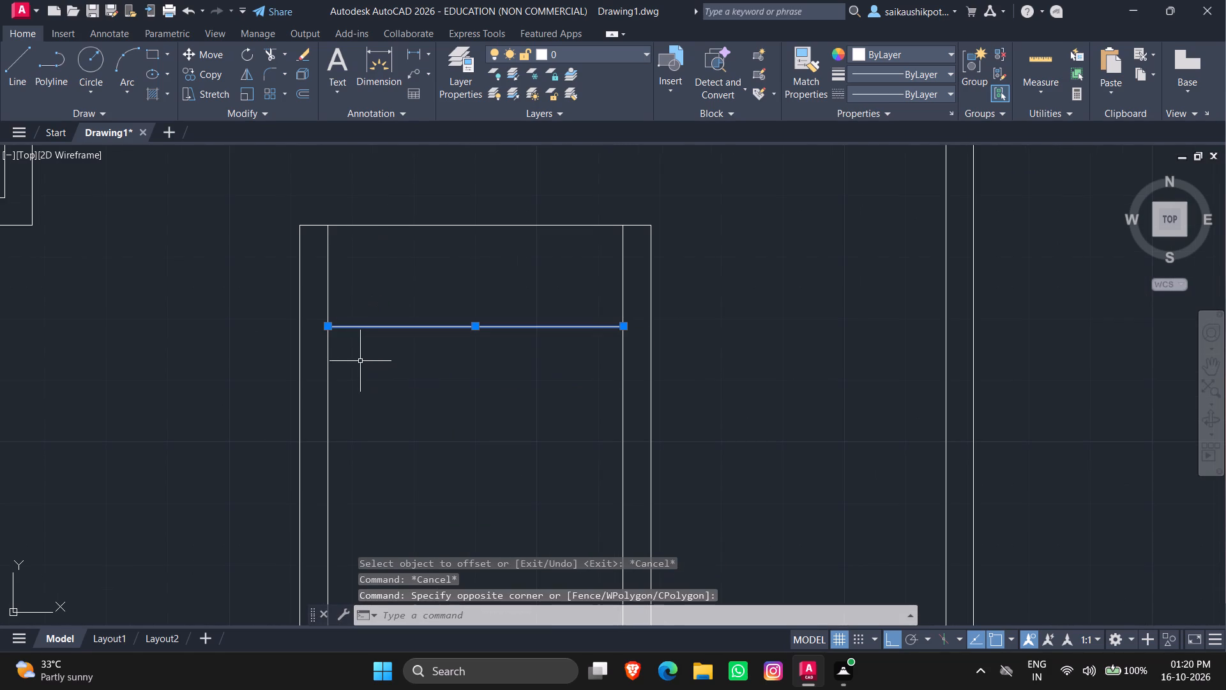
click(326, 324)
click(298, 321)
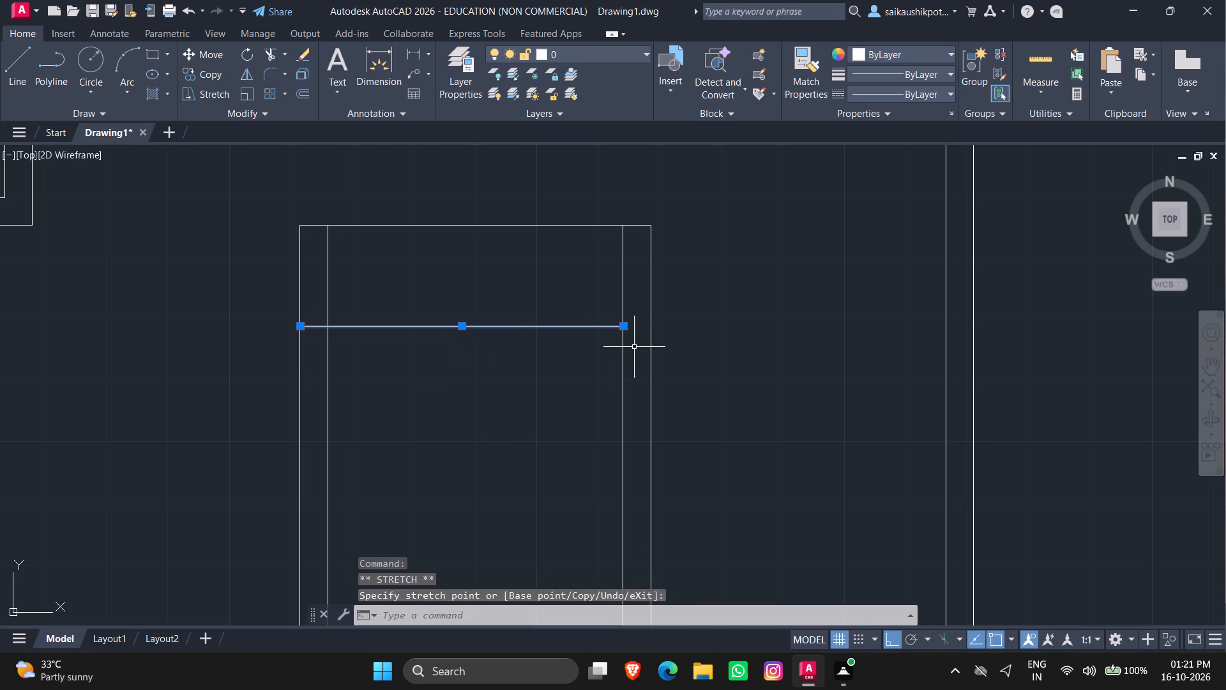
click(623, 328)
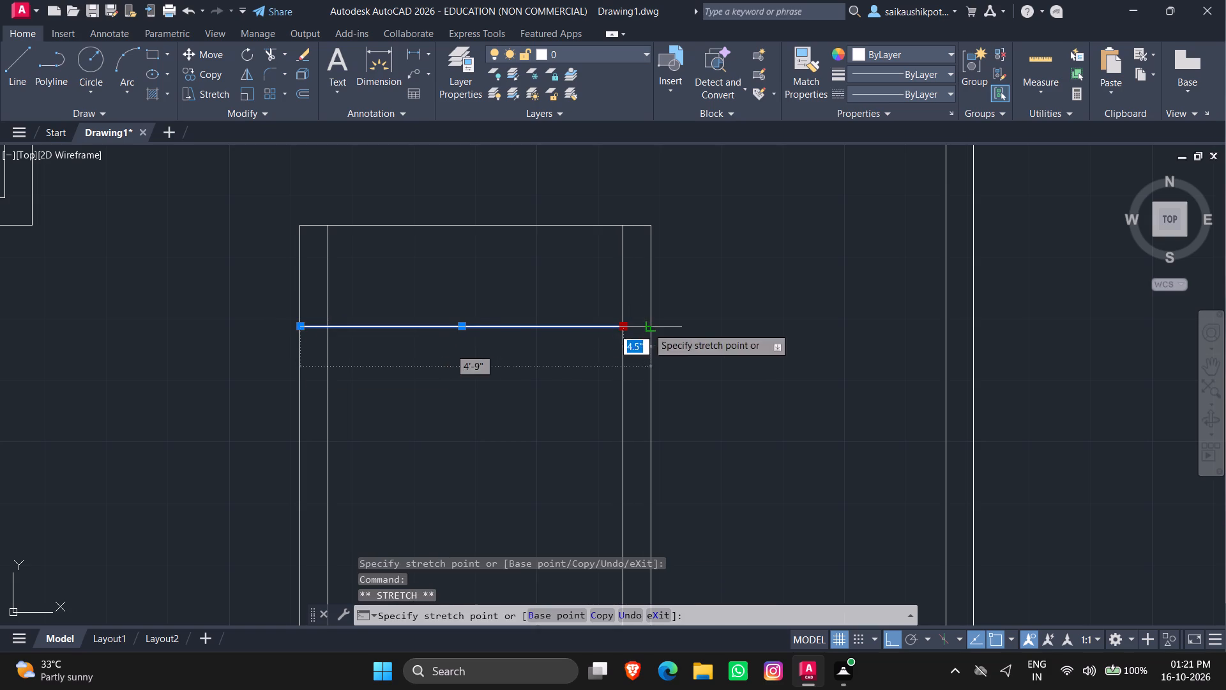
click(648, 326)
key(Escape)
key(Escape)
Trim away the narrow central room's side-wall lines above the offset line, together with the old top line.
text(tr)
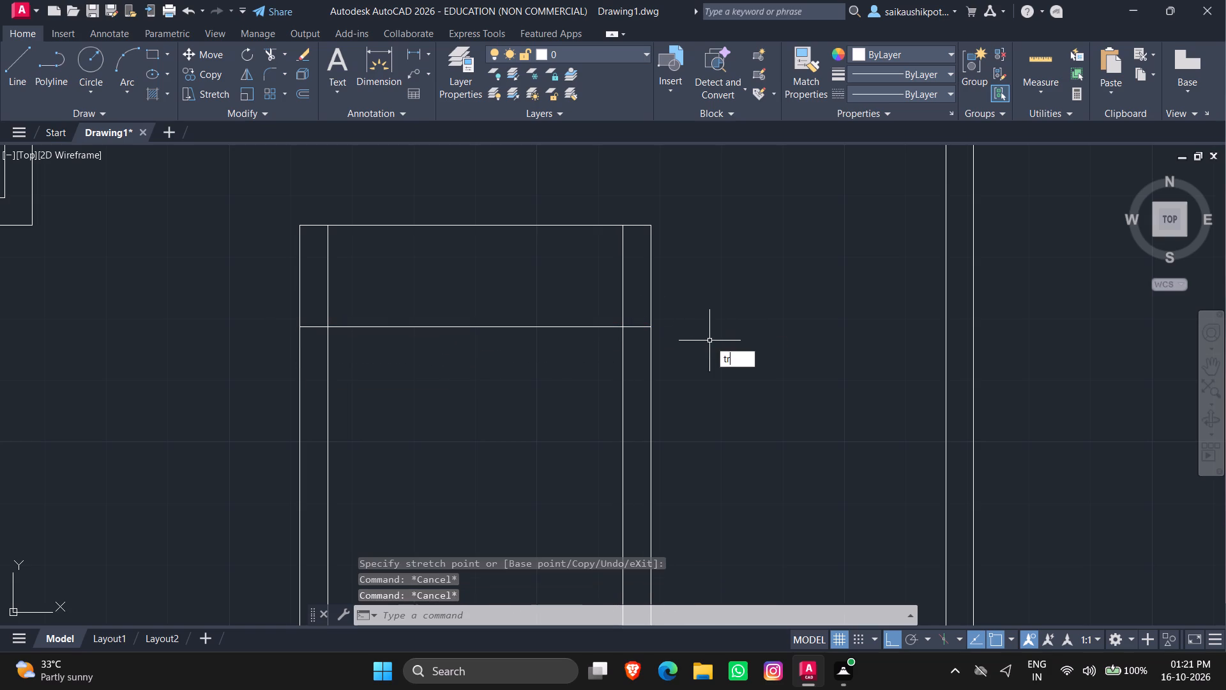
key(Return)
key(Return)
drag(700, 302, 374, 264)
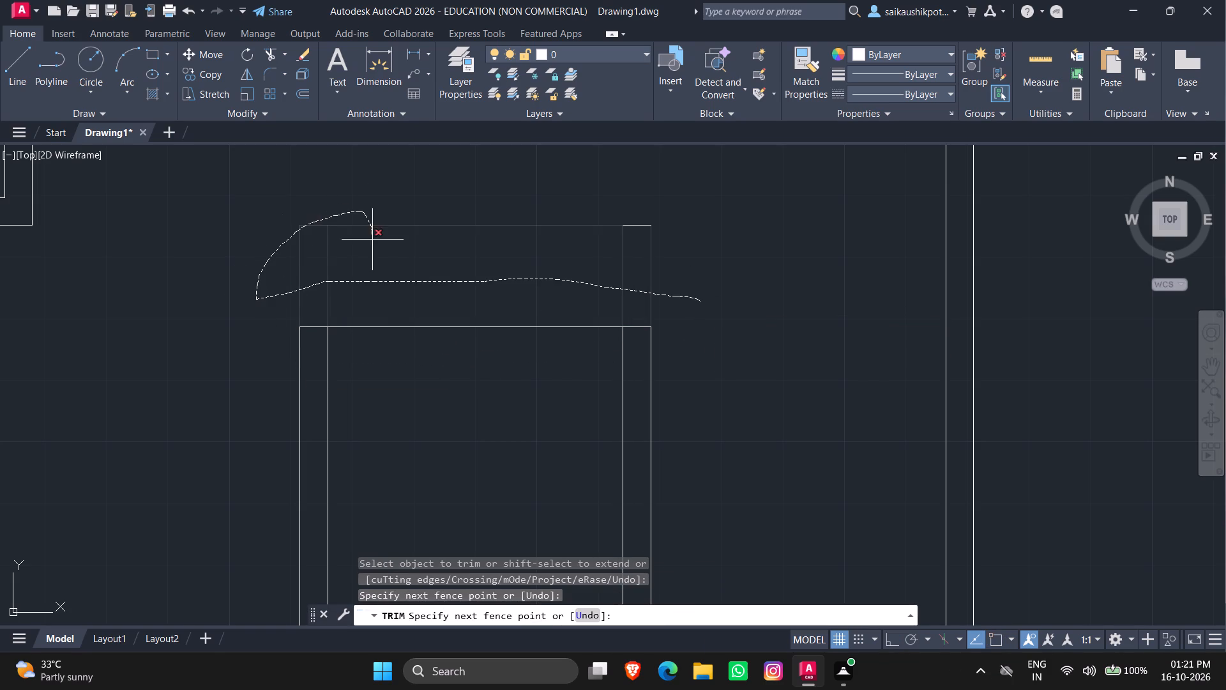
drag(374, 264, 623, 229)
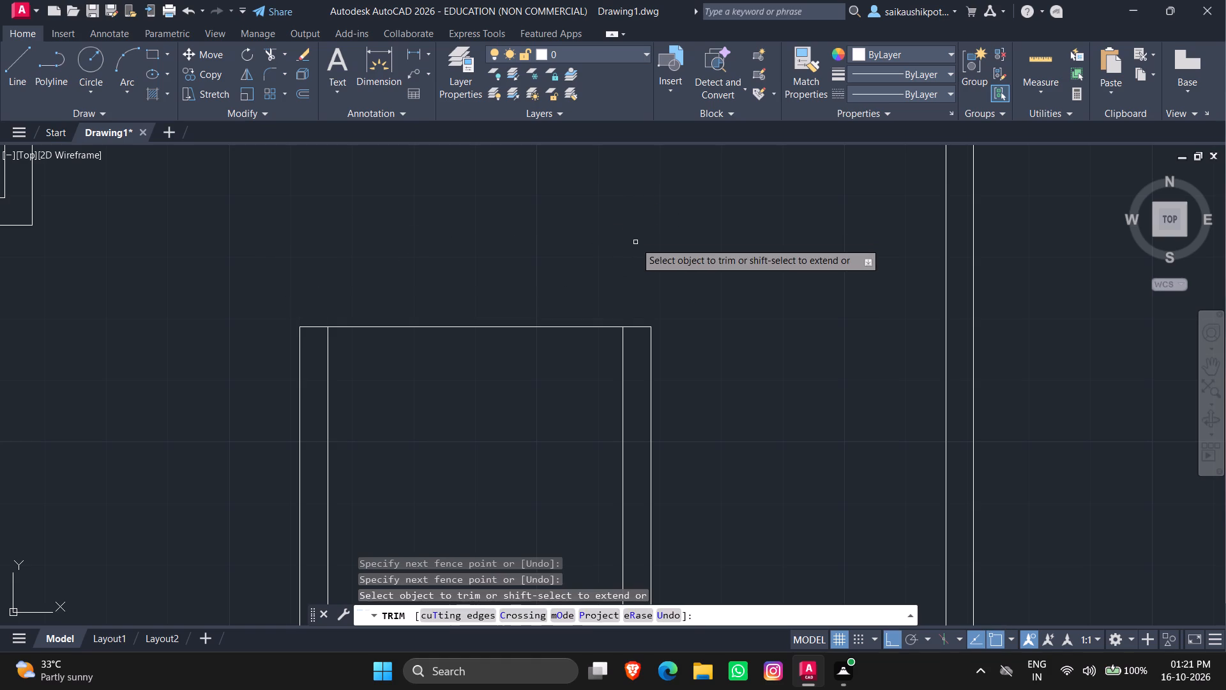
key(Escape)
key(Escape)
Offset the lower inner wall line of the lower-left room 3' upward into the room.
scroll(623, 289, down, 3)
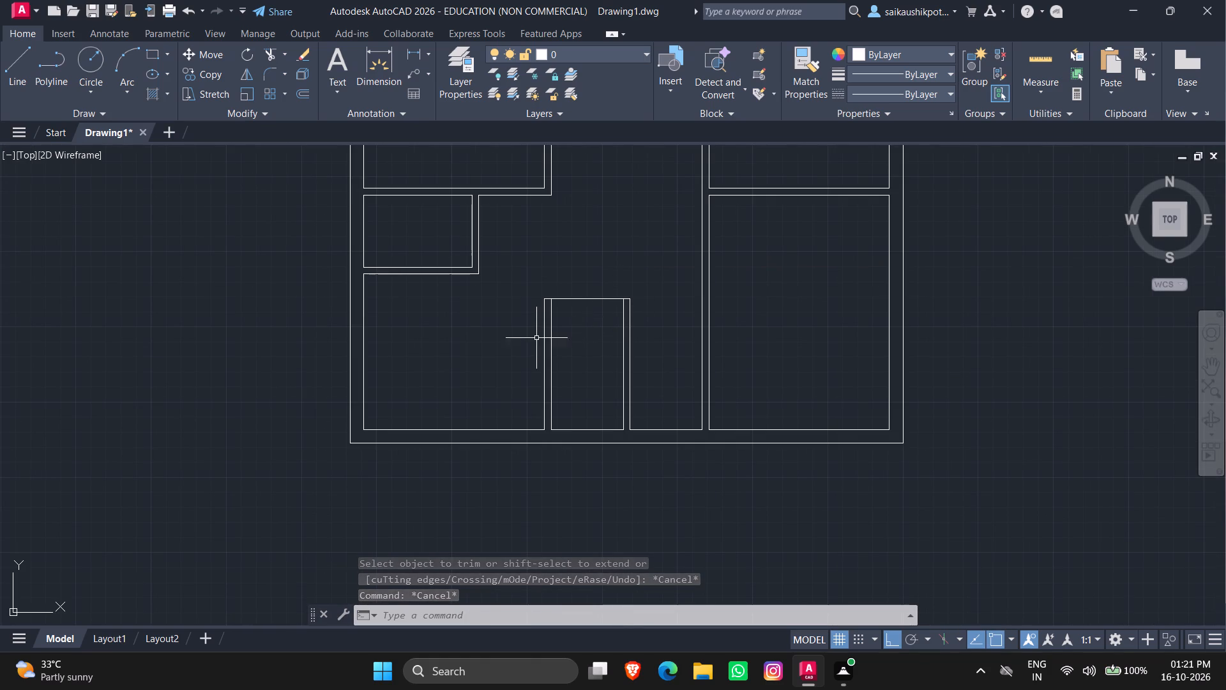
scroll(556, 341, down, 1)
key(Escape)
key(Escape)
key(Escape)
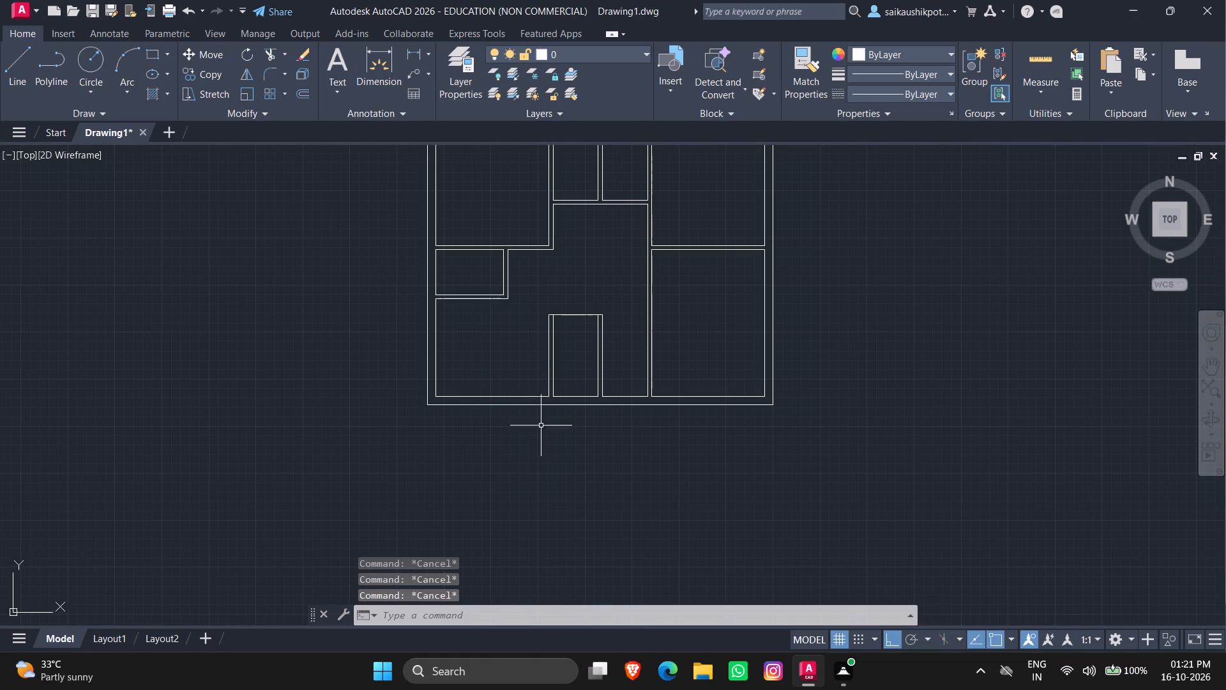
key(Escape)
key(Escape)
key(Escape)
key(Escape)
key(o)
key(Return)
text(3')
key(Return)
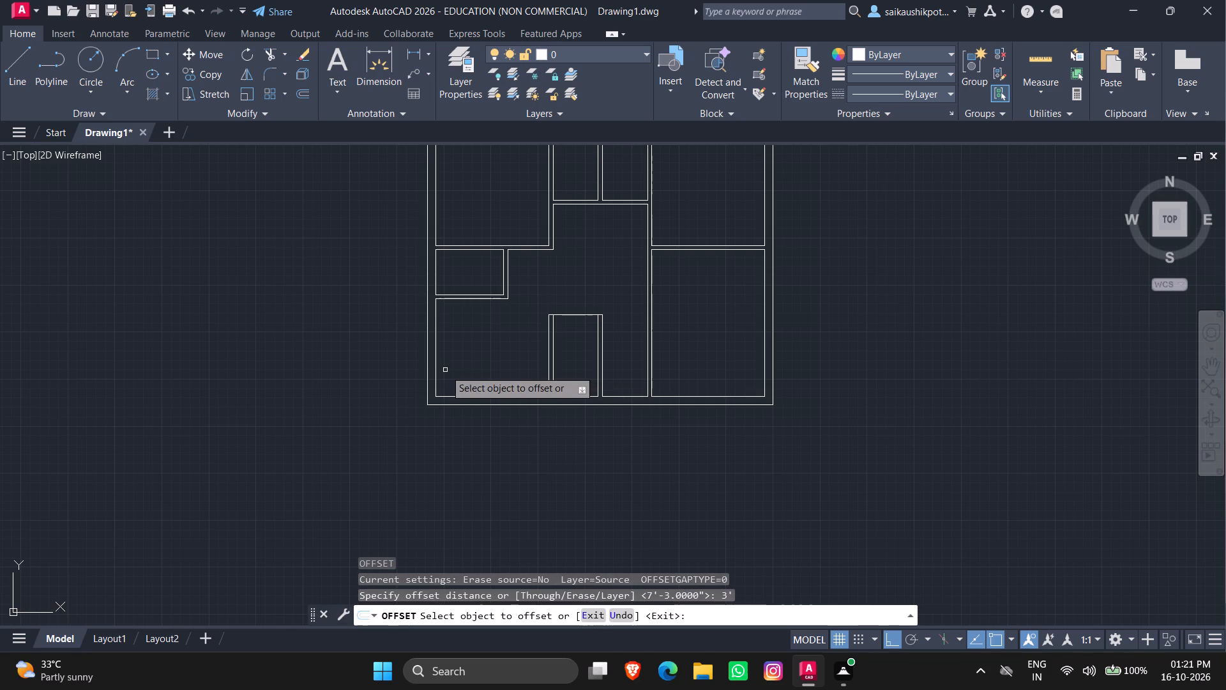
scroll(467, 390, up, 2)
click(477, 404)
click(517, 330)
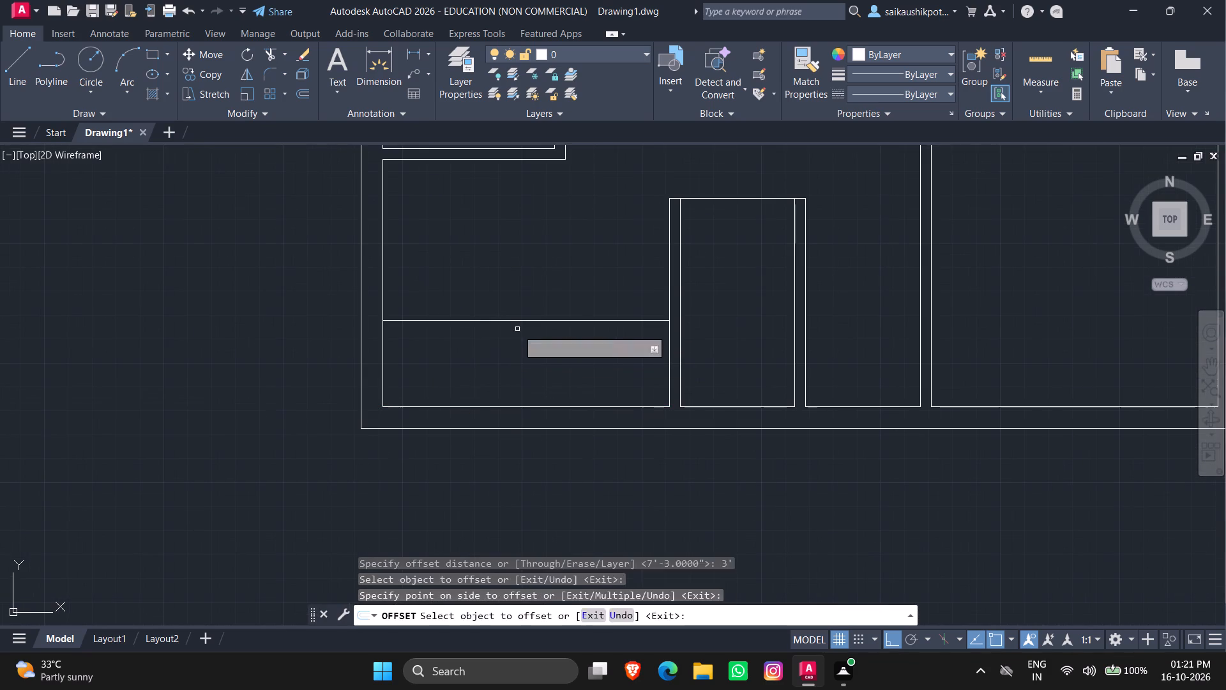
key(Escape)
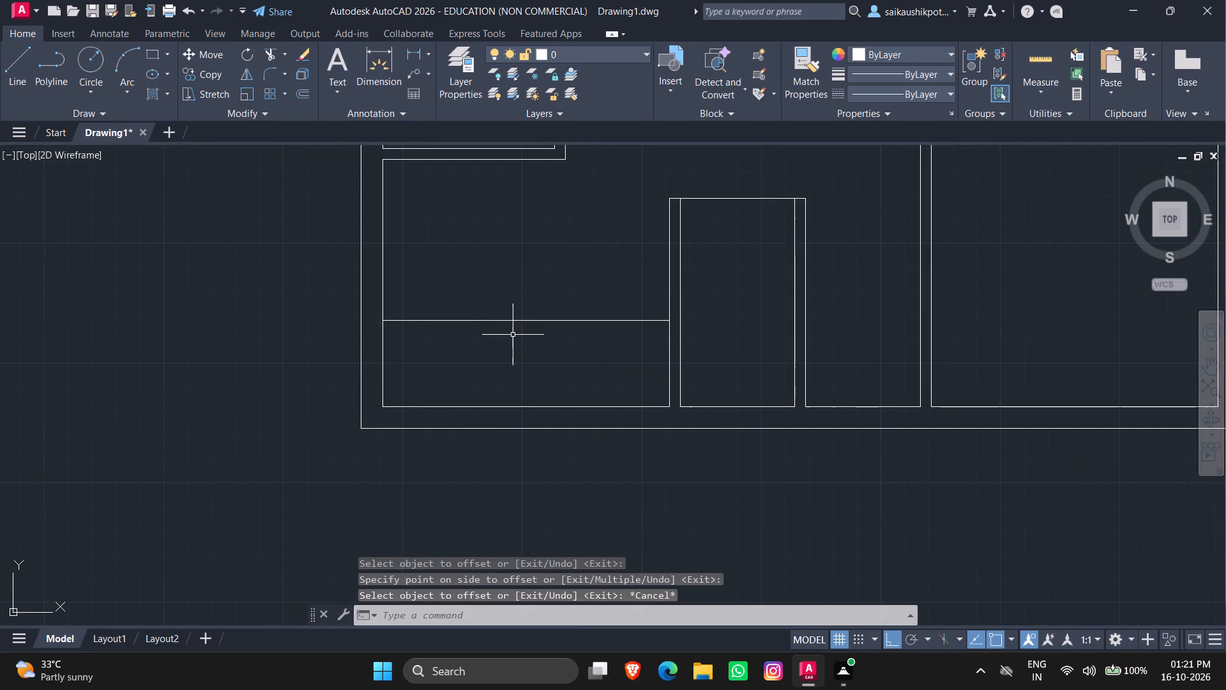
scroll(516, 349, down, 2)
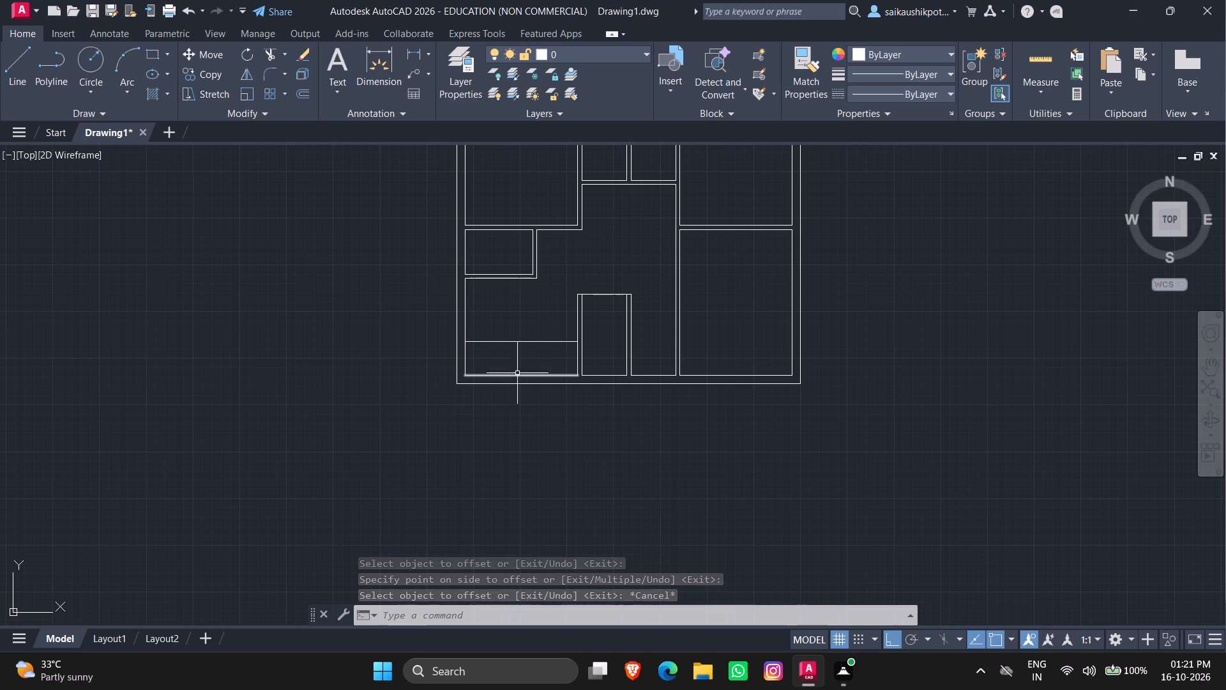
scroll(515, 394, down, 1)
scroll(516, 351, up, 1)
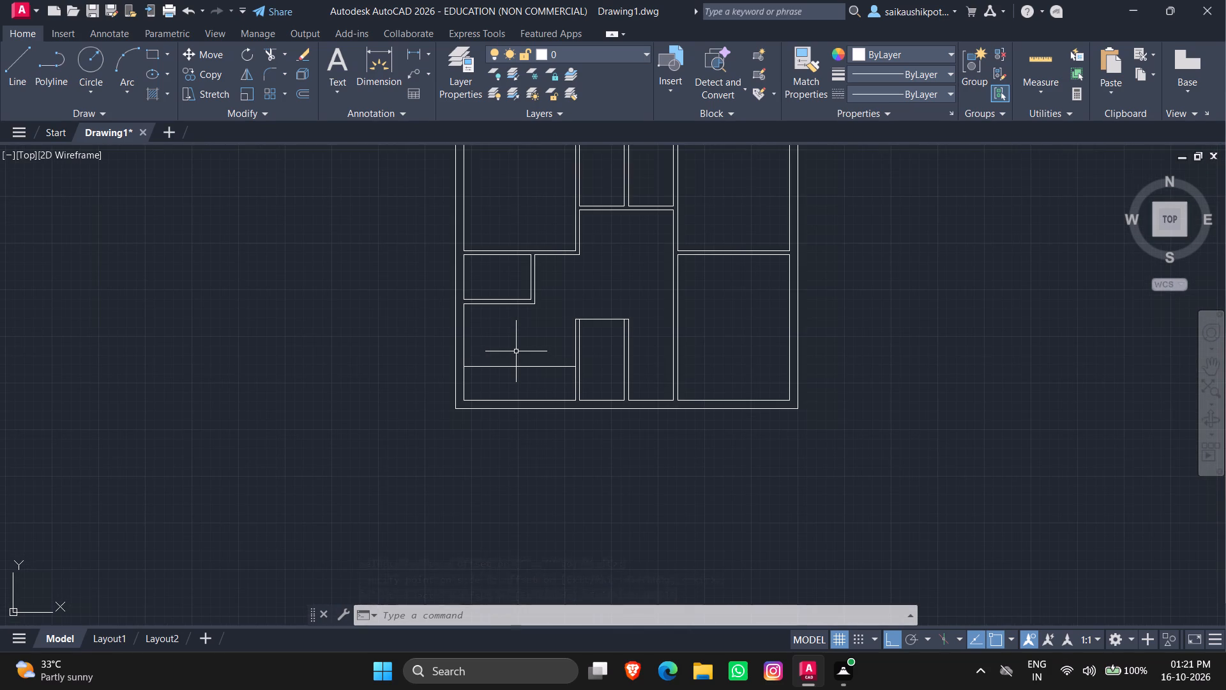
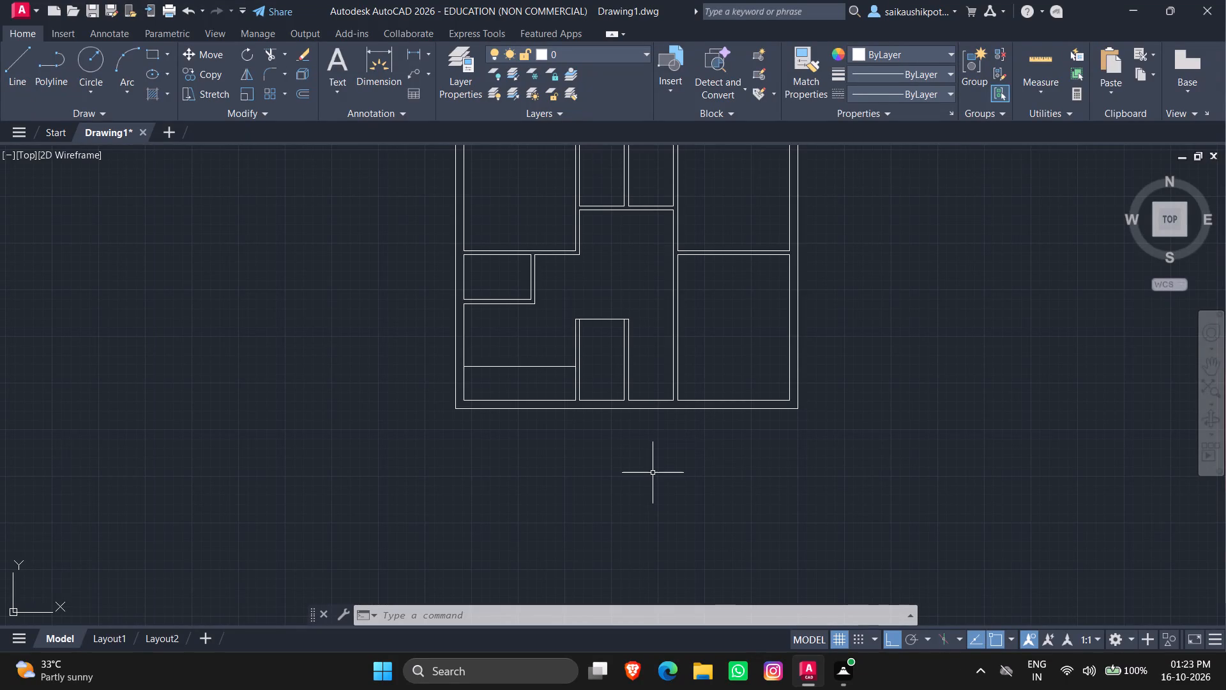
Draw a line across the bottom outer wall, continuing the narrow central room's outer right wall line to the outside face.
scroll(653, 404, up, 1)
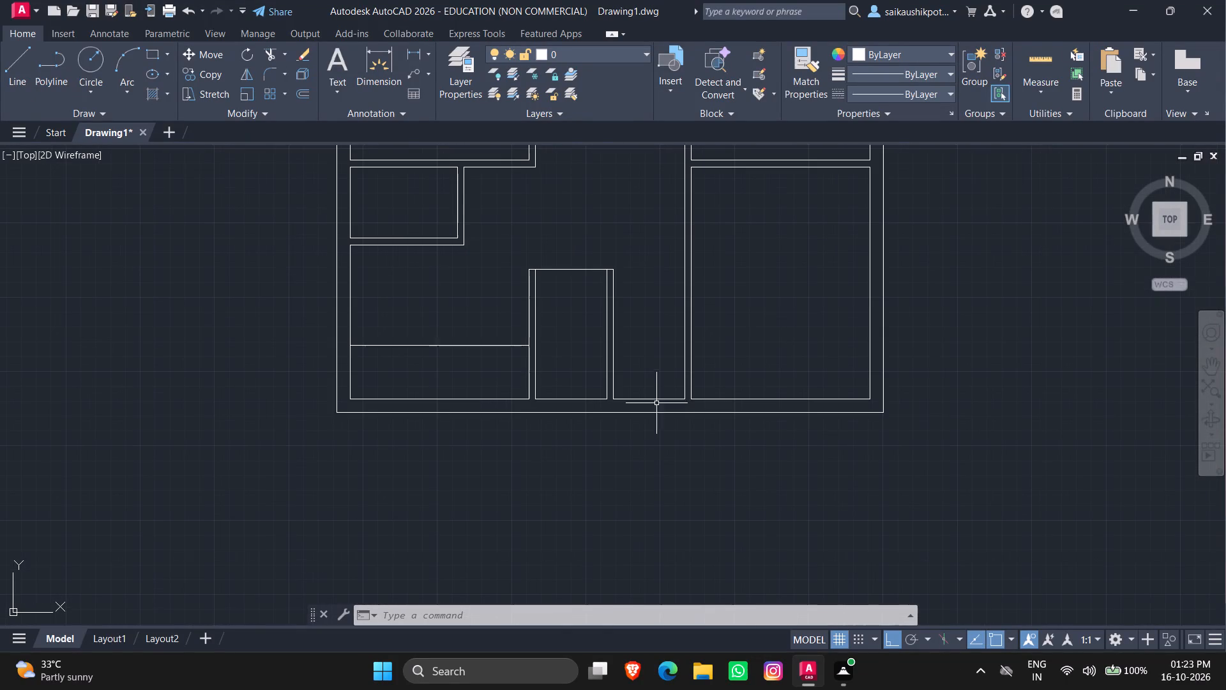
key(l)
key(Return)
key(F8)
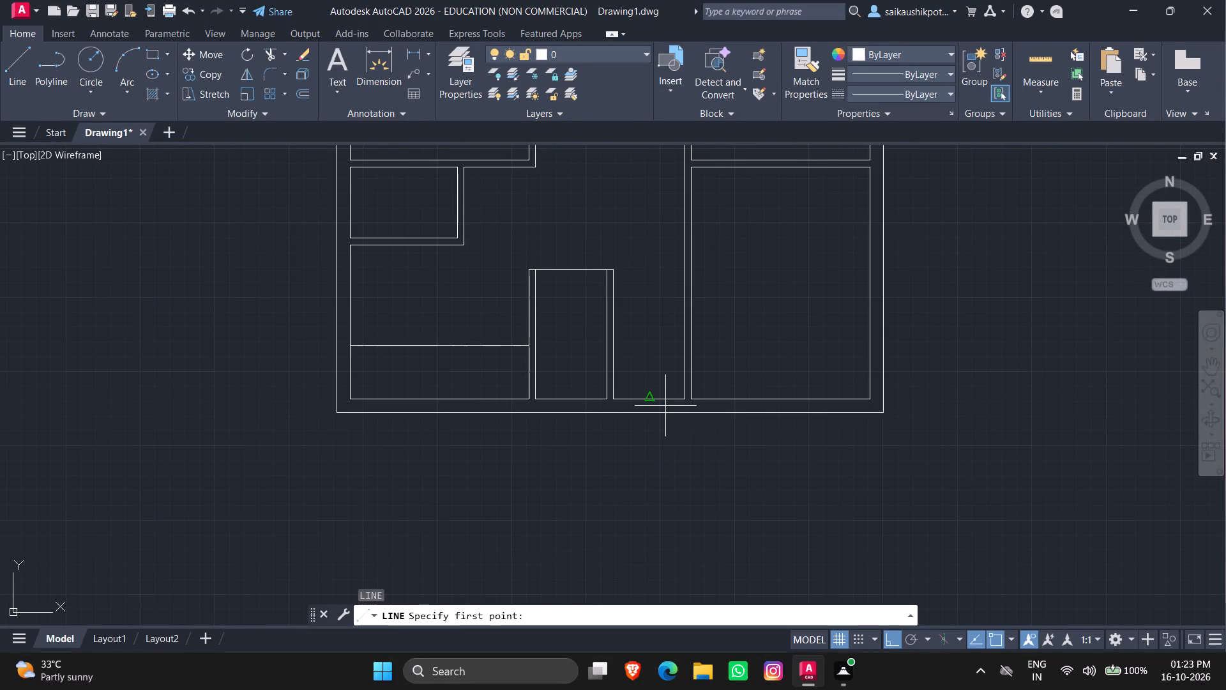
scroll(644, 420, up, 1)
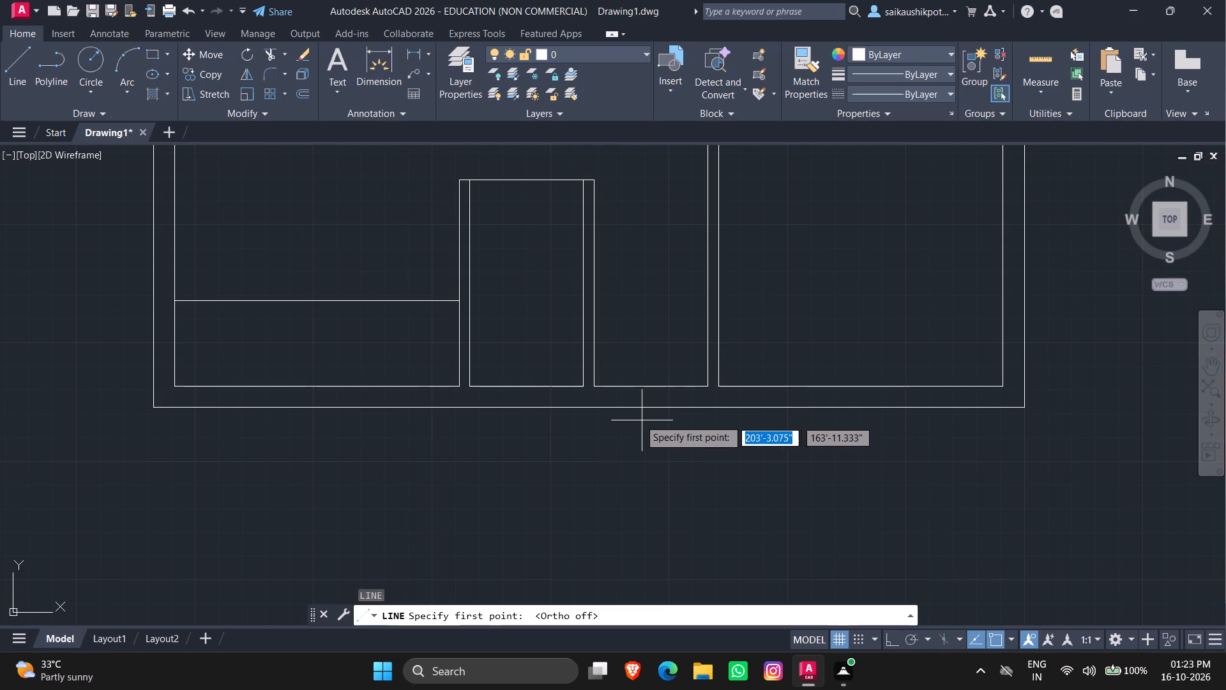
scroll(634, 415, up, 2)
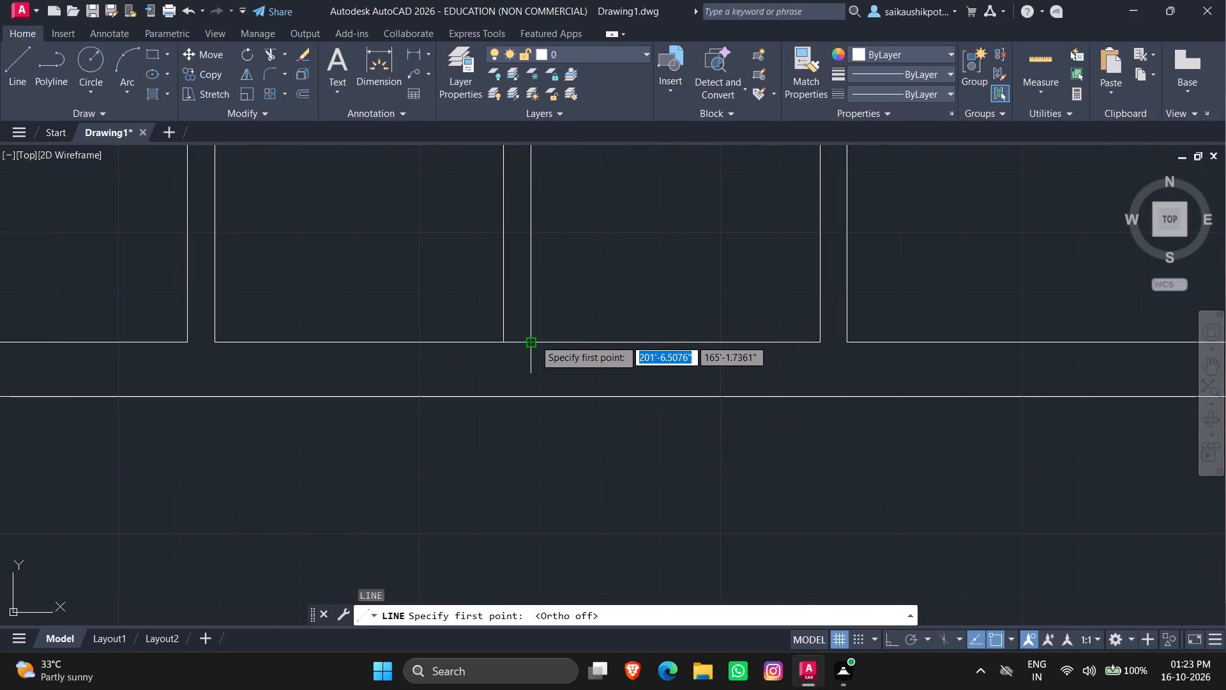
click(534, 339)
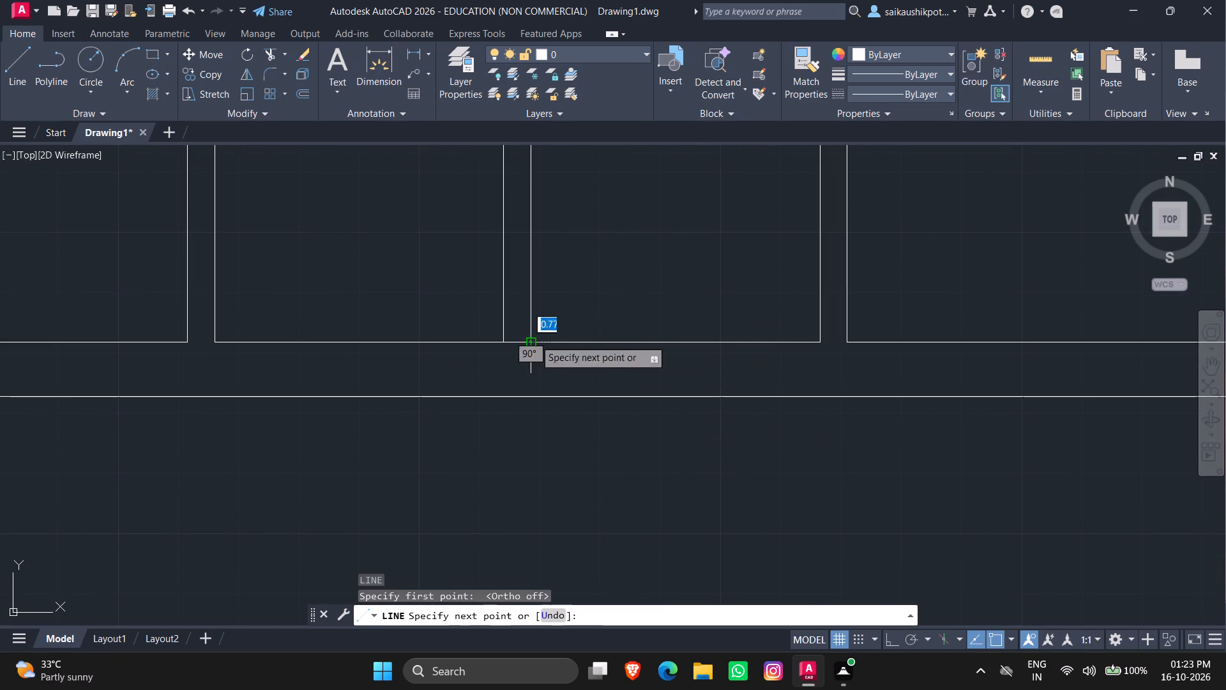
click(532, 395)
key(Escape)
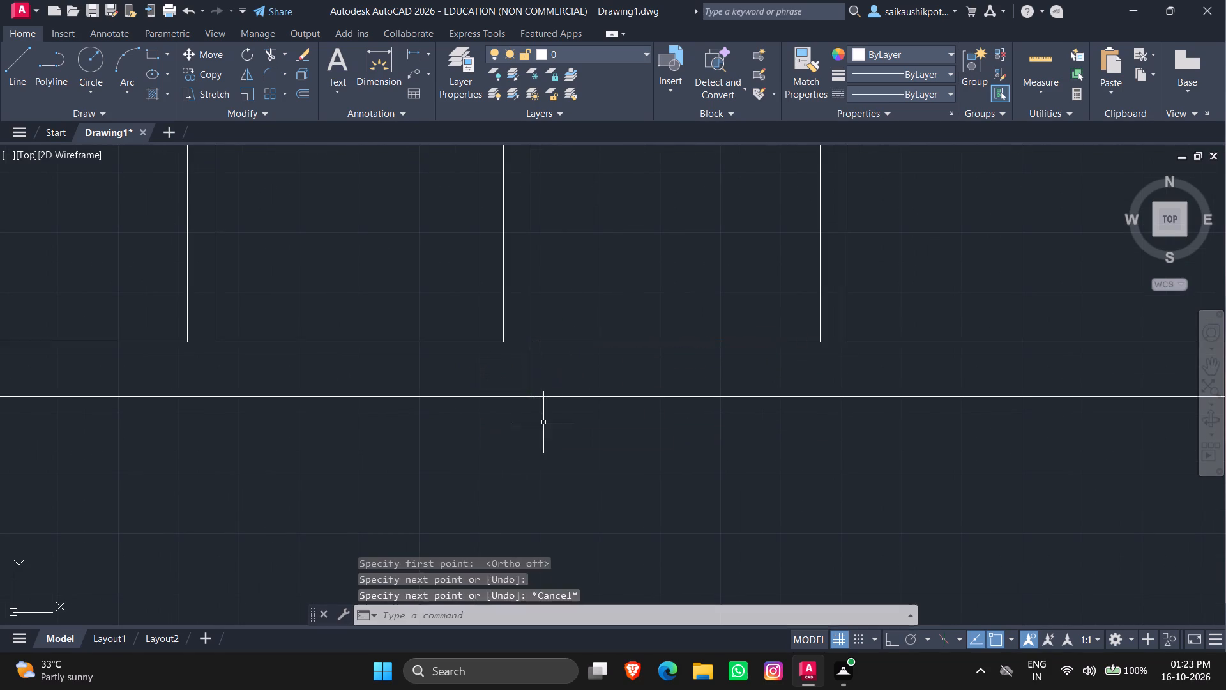
key(Escape)
key(Escape)
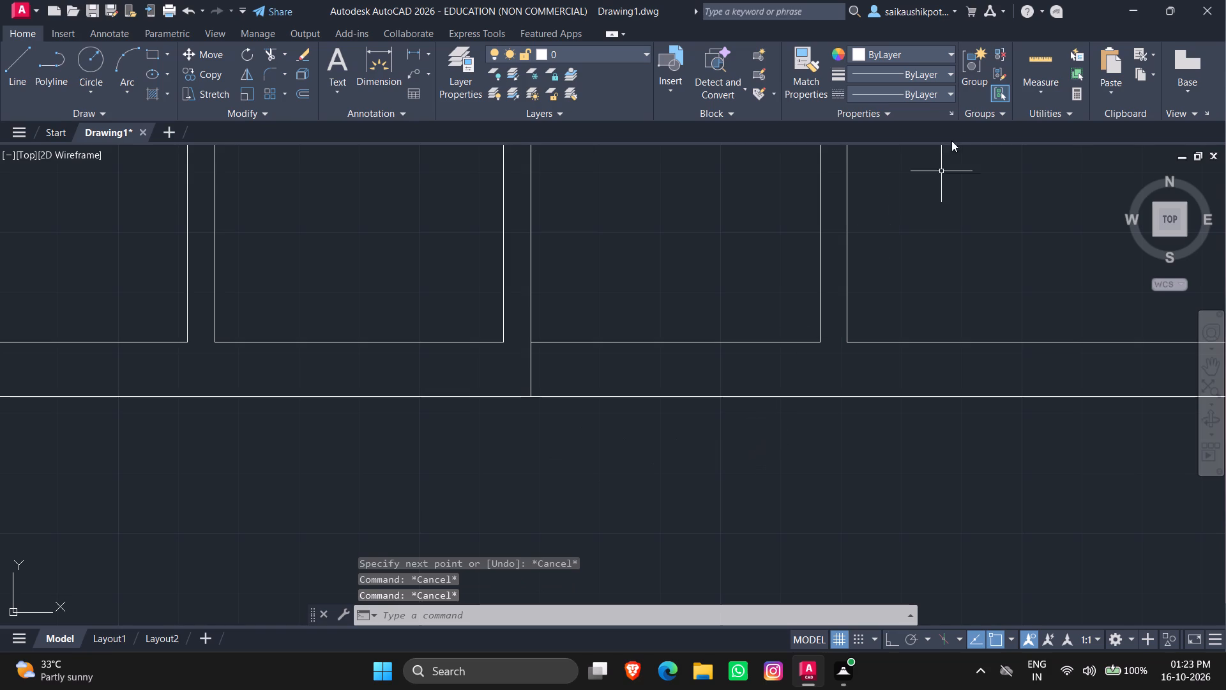
click(1031, 63)
key(Escape)
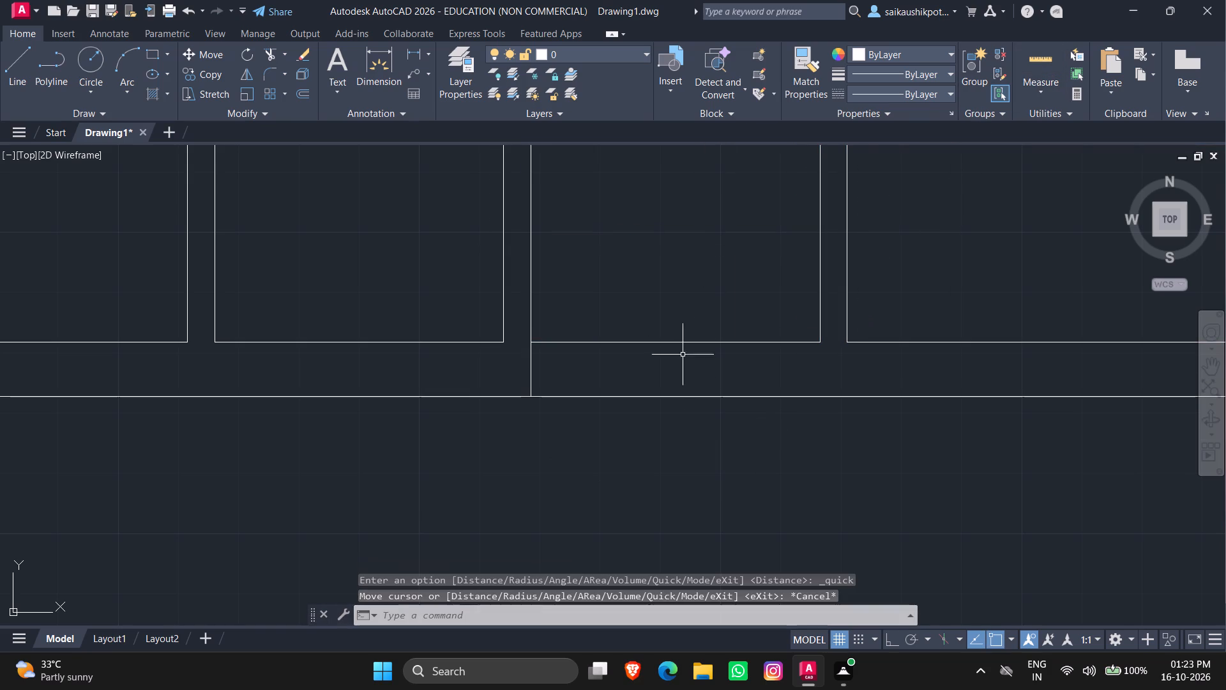
Offset the short line across the bottom wall 4' to the right to mark the entrance opening.
key(o)
key(Return)
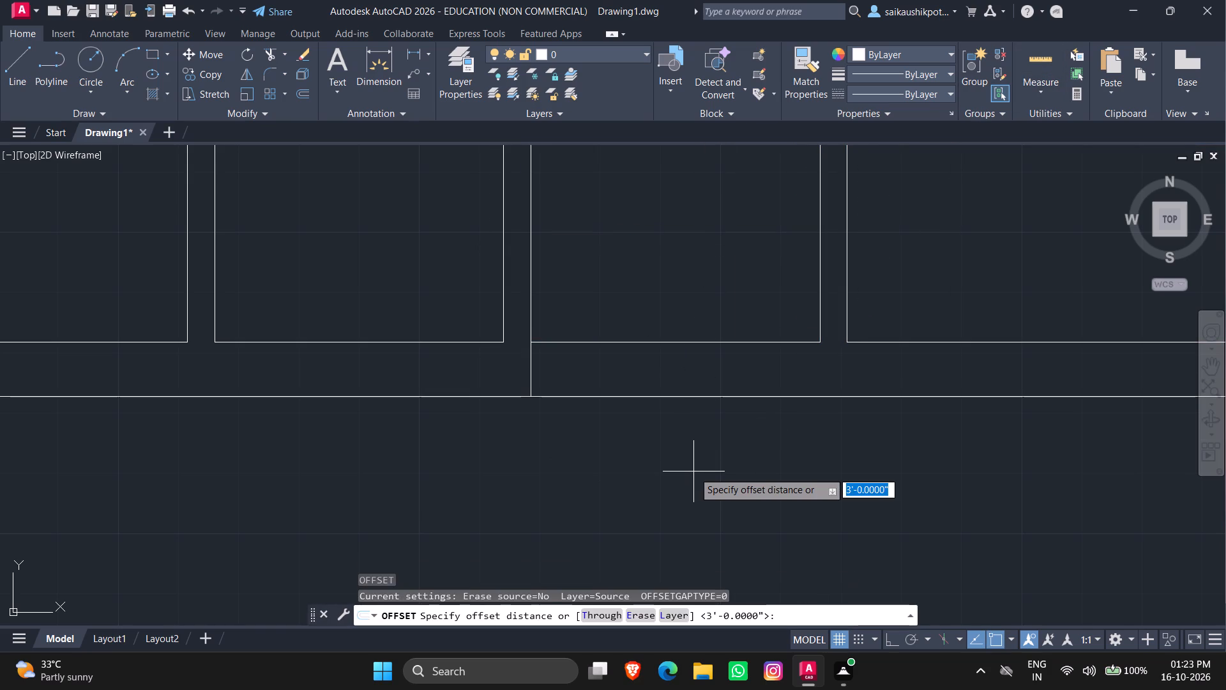
text(4')
key(Return)
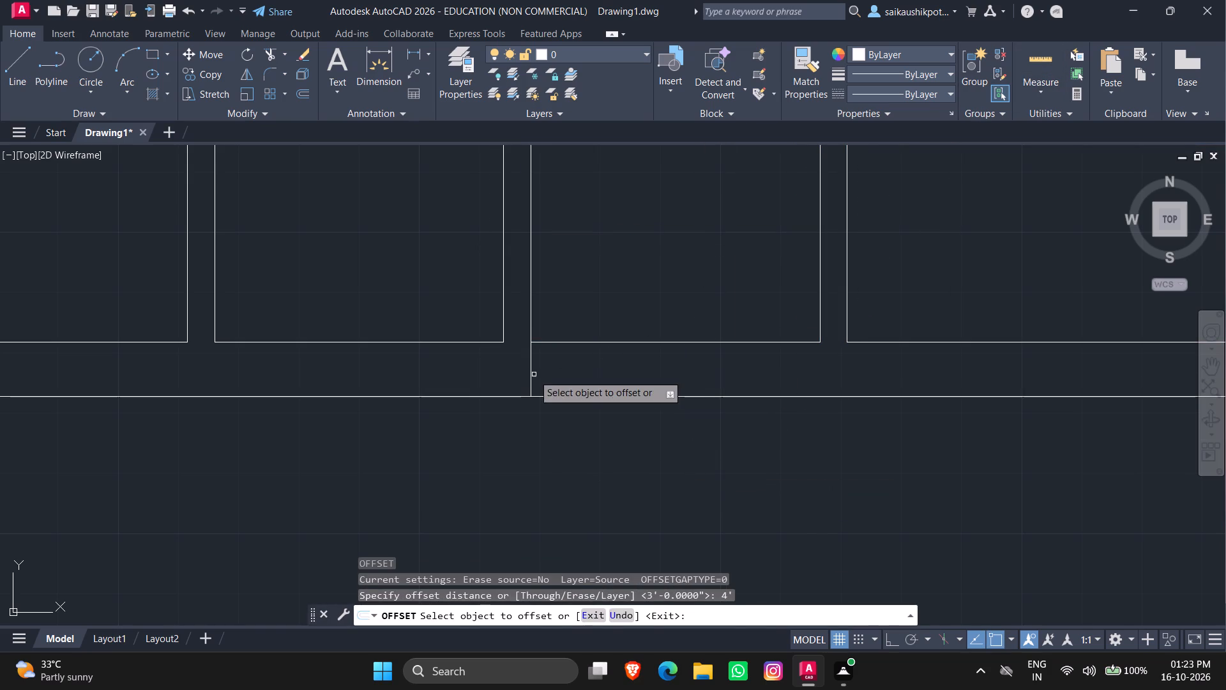
click(532, 374)
click(746, 436)
key(Escape)
key(Escape)
Trim the inner and outer bottom wall lines between the two jamb lines to open the entrance.
text(tr)
key(Return)
key(Return)
click(705, 326)
click(672, 487)
key(Escape)
key(Escape)
key(Escape)
key(Escape)
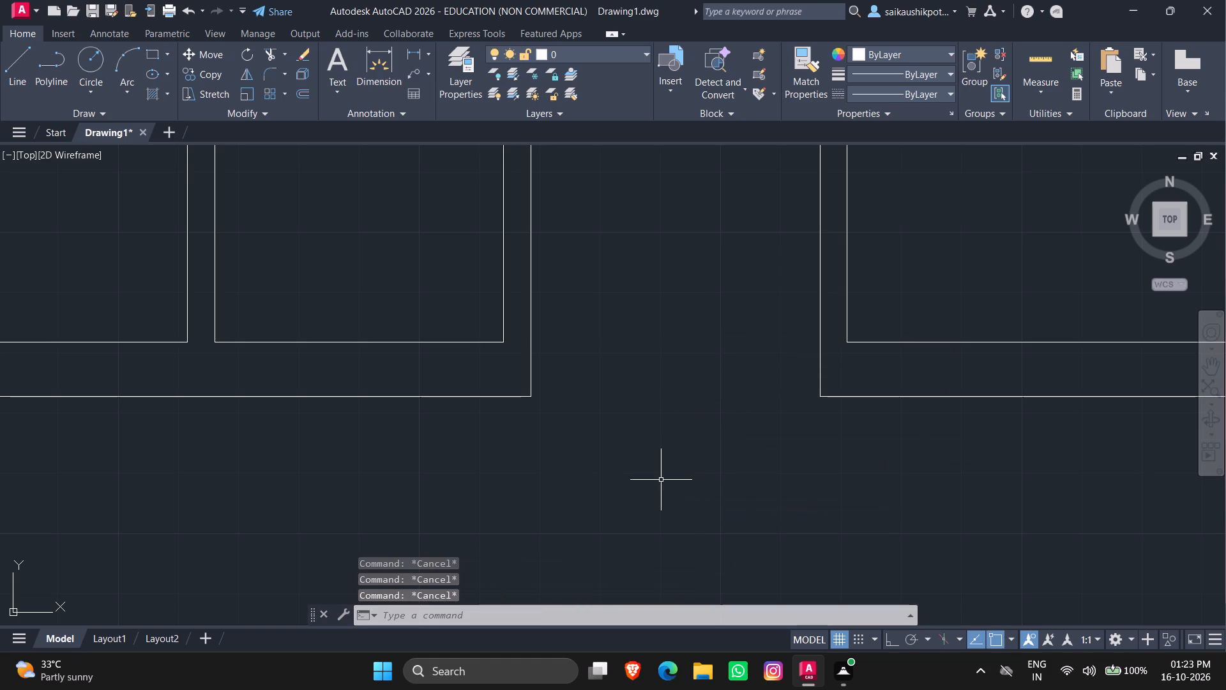
Draw a 4' by 2" door leaf upward from the outer corner of the entrance's left jamb, closing it along the bottom.
key(l)
key(Return)
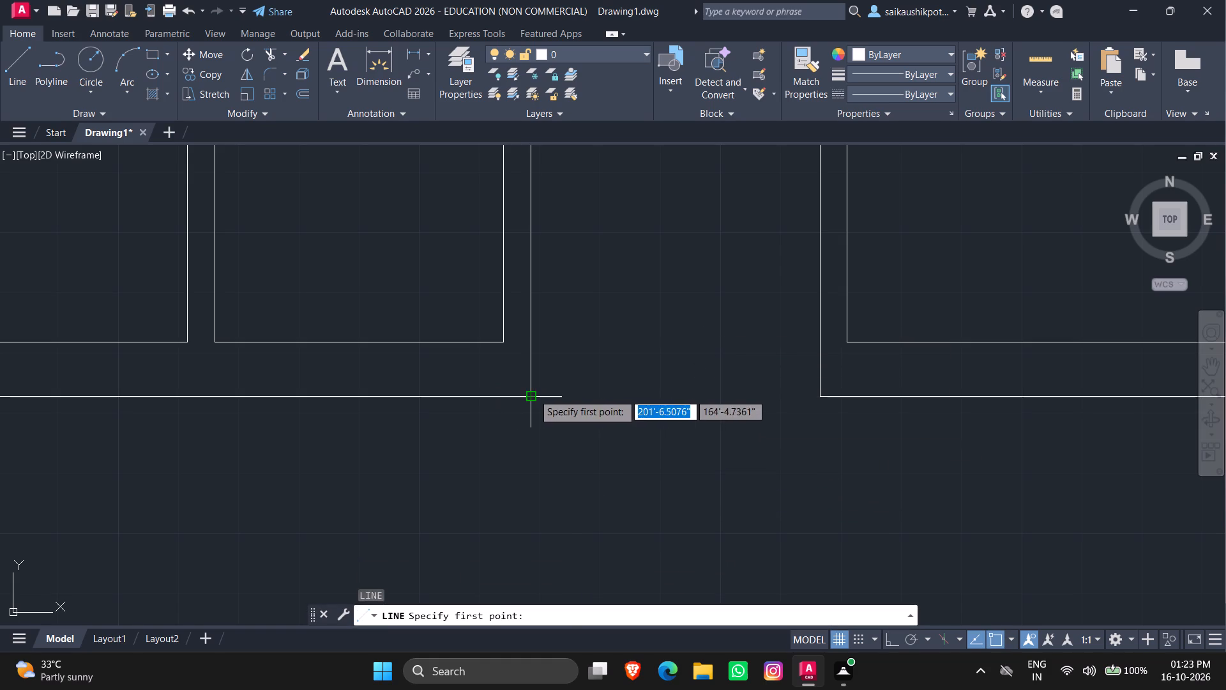
click(533, 394)
scroll(559, 229, down, 4)
scroll(564, 356, down, 1)
scroll(559, 277, up, 4)
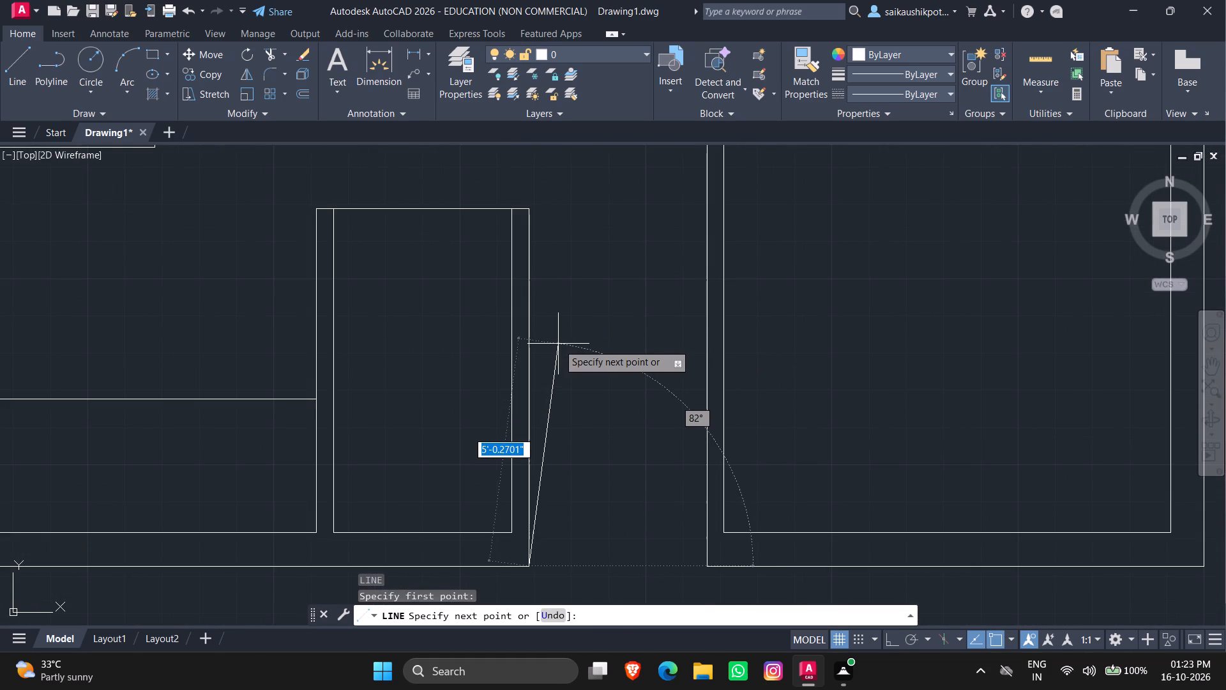
key(F8)
text(4')
key(Return)
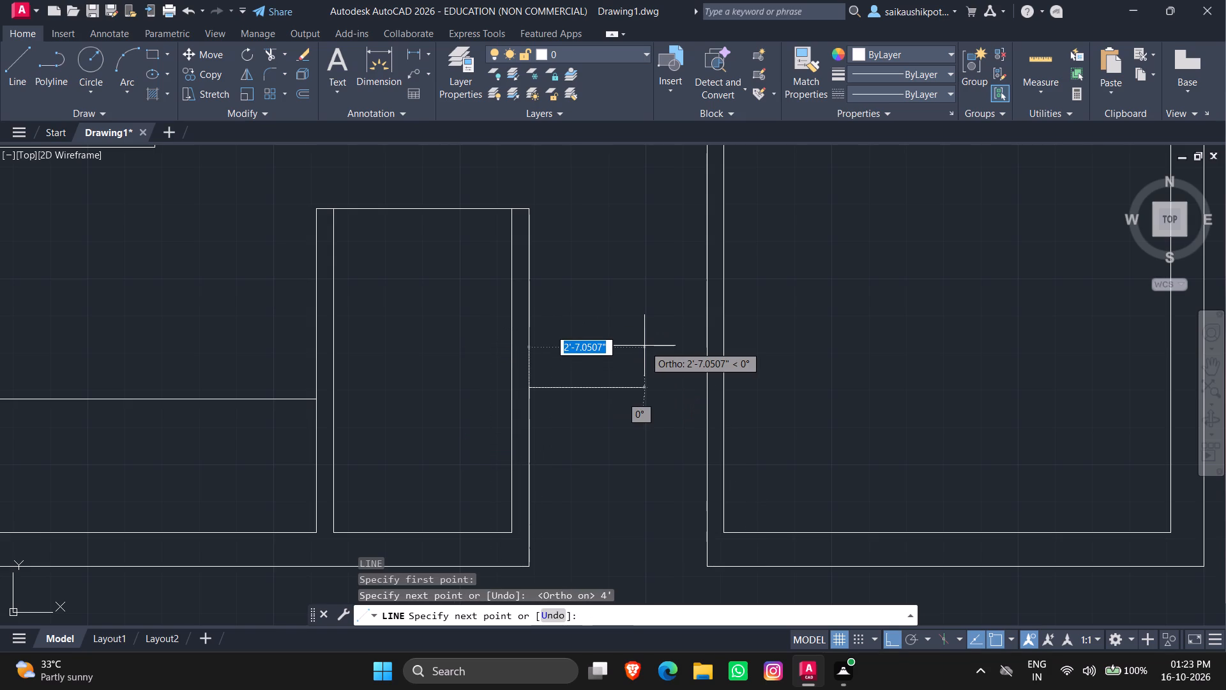
text(2")
key(Return)
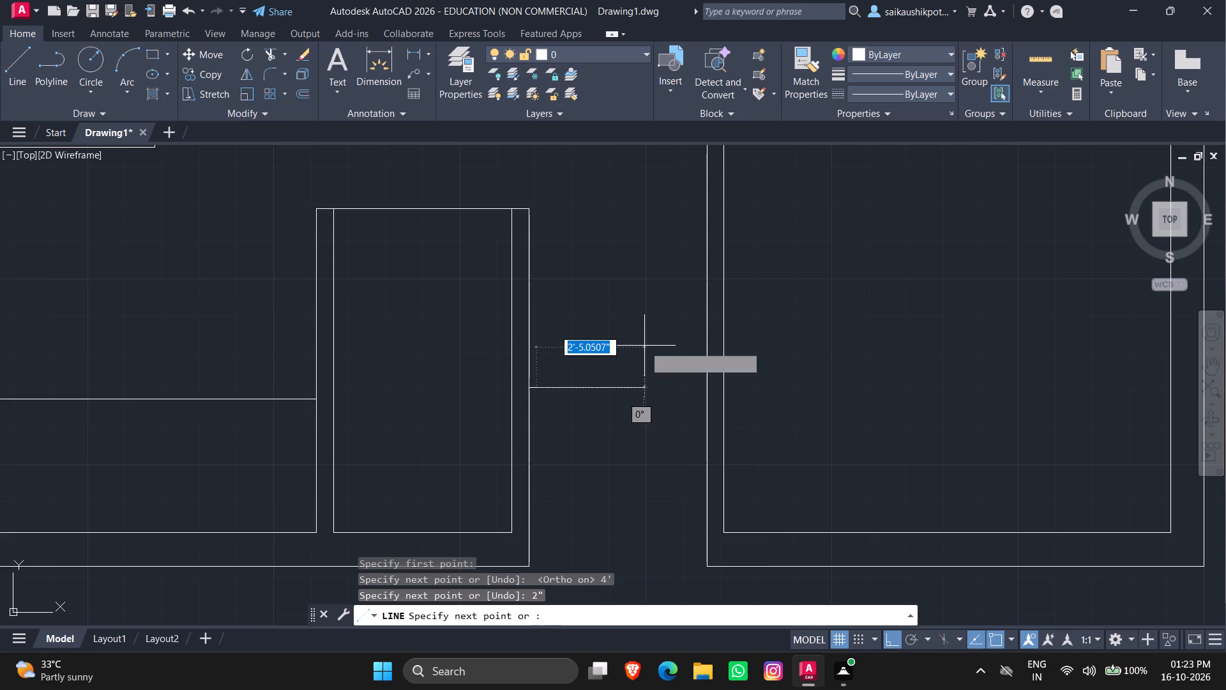
scroll(609, 315, down, 2)
scroll(617, 379, up, 1)
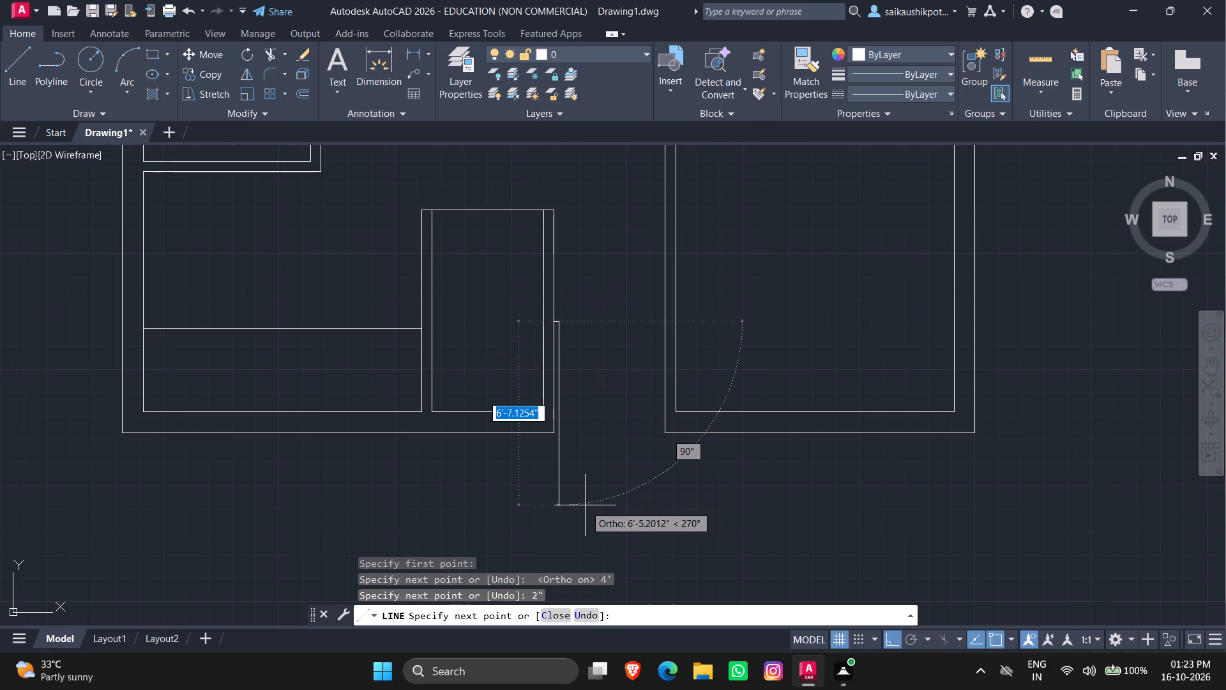
text(4')
key(Return)
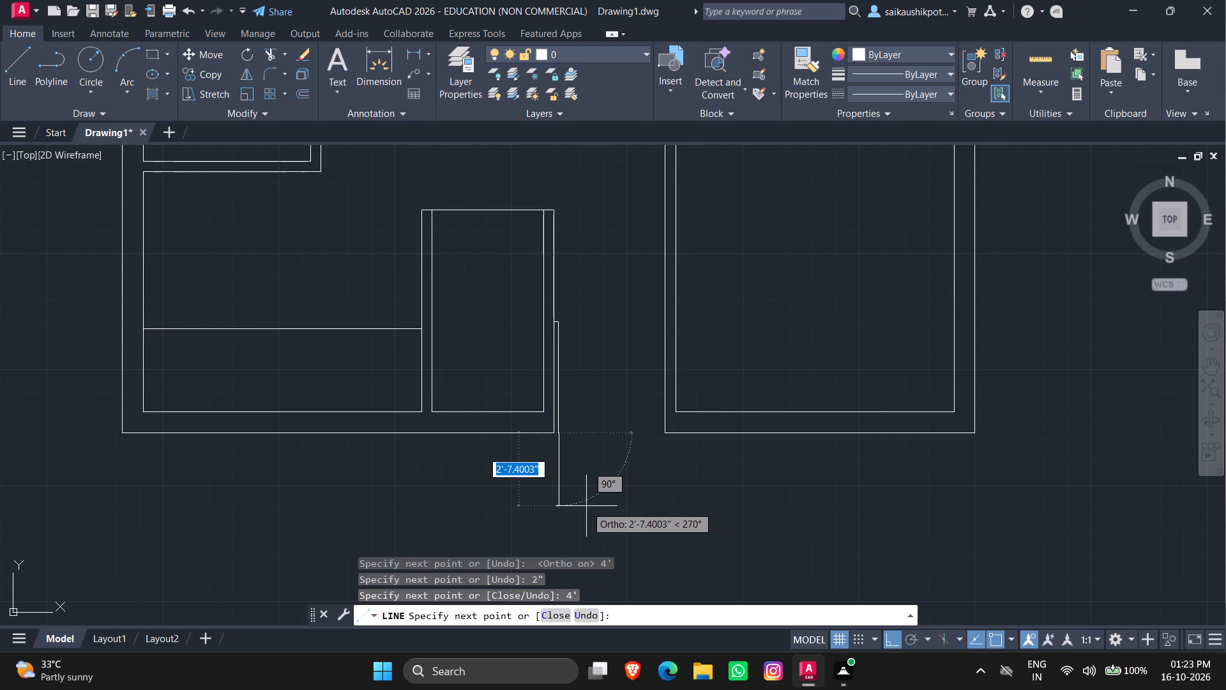
scroll(561, 457, up, 3)
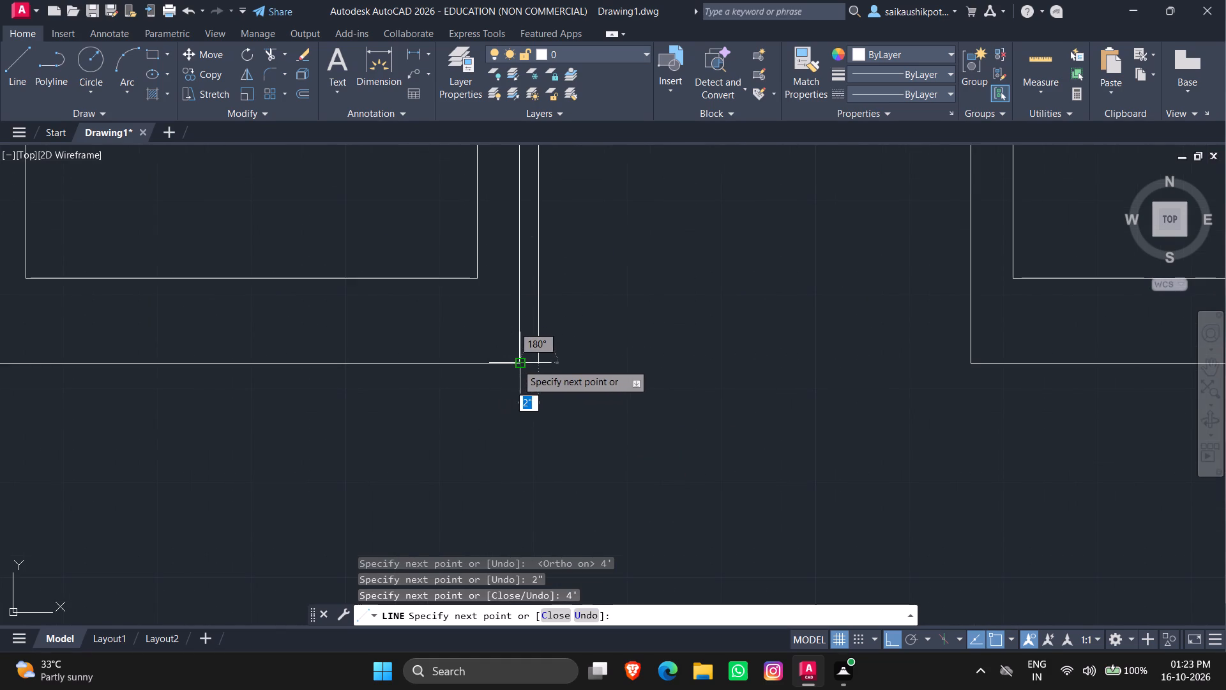
click(517, 364)
key(Escape)
key(Escape)
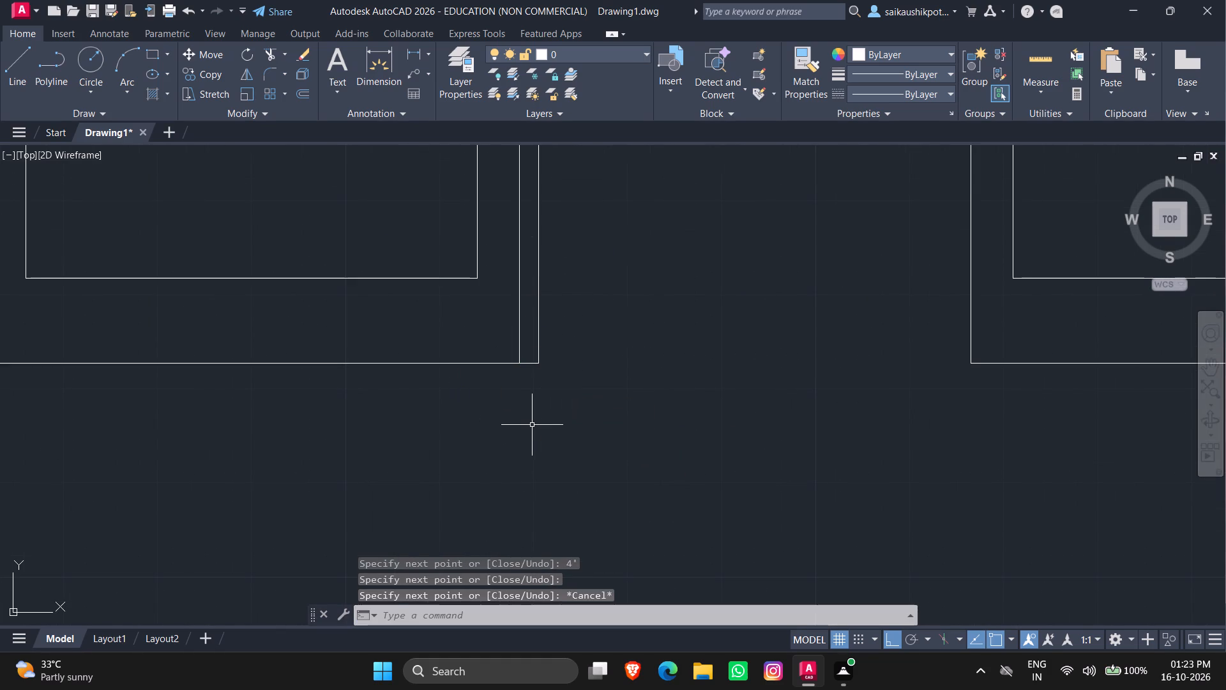
Draw a three-point door swing arc from the leaf's upper right corner to the outer corner of the entrance's right jamb.
scroll(571, 443, down, 3)
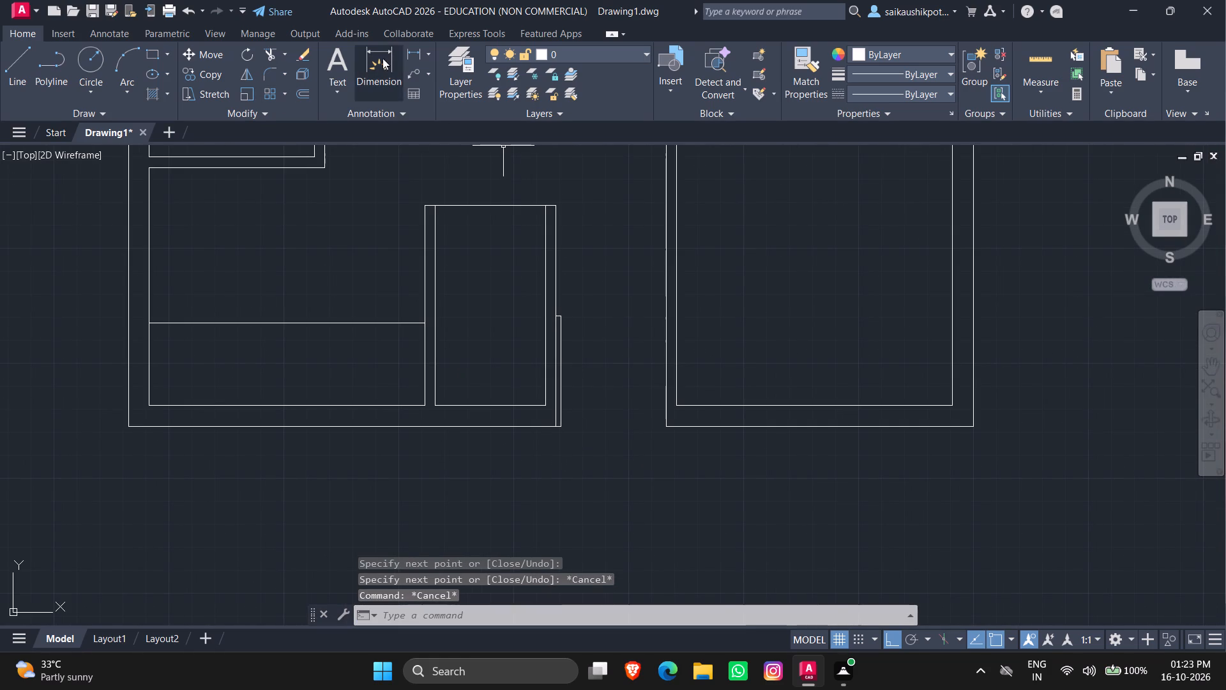
click(125, 65)
key(F8)
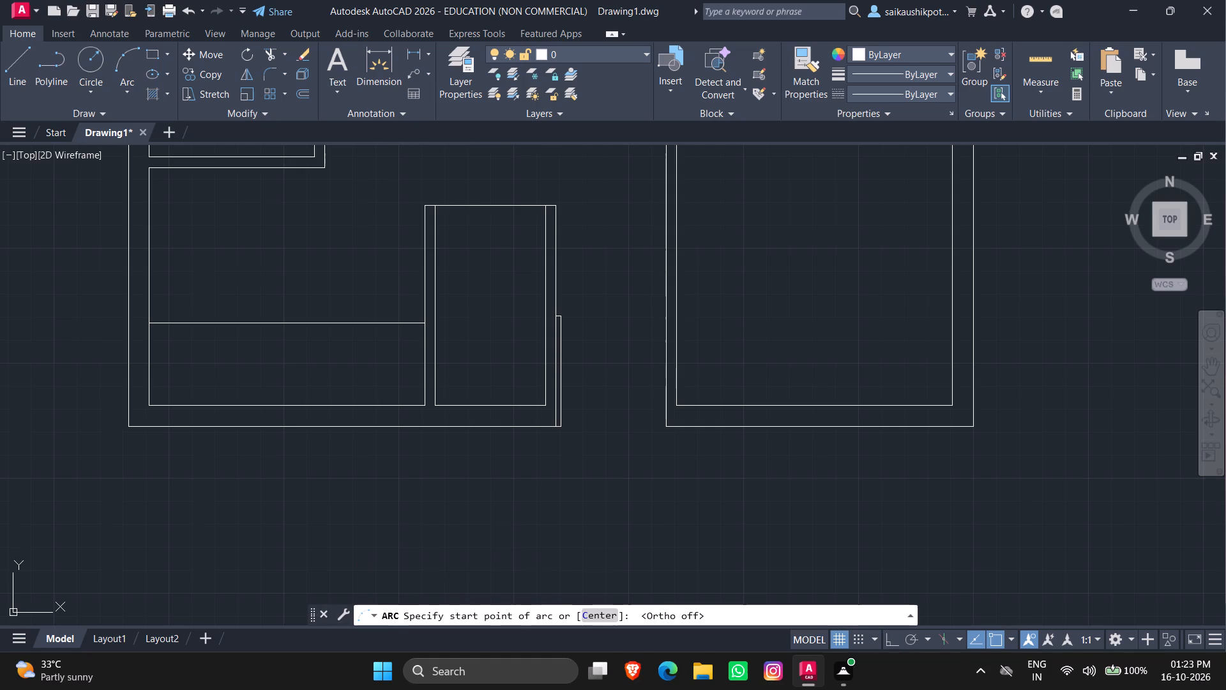
click(563, 317)
click(624, 334)
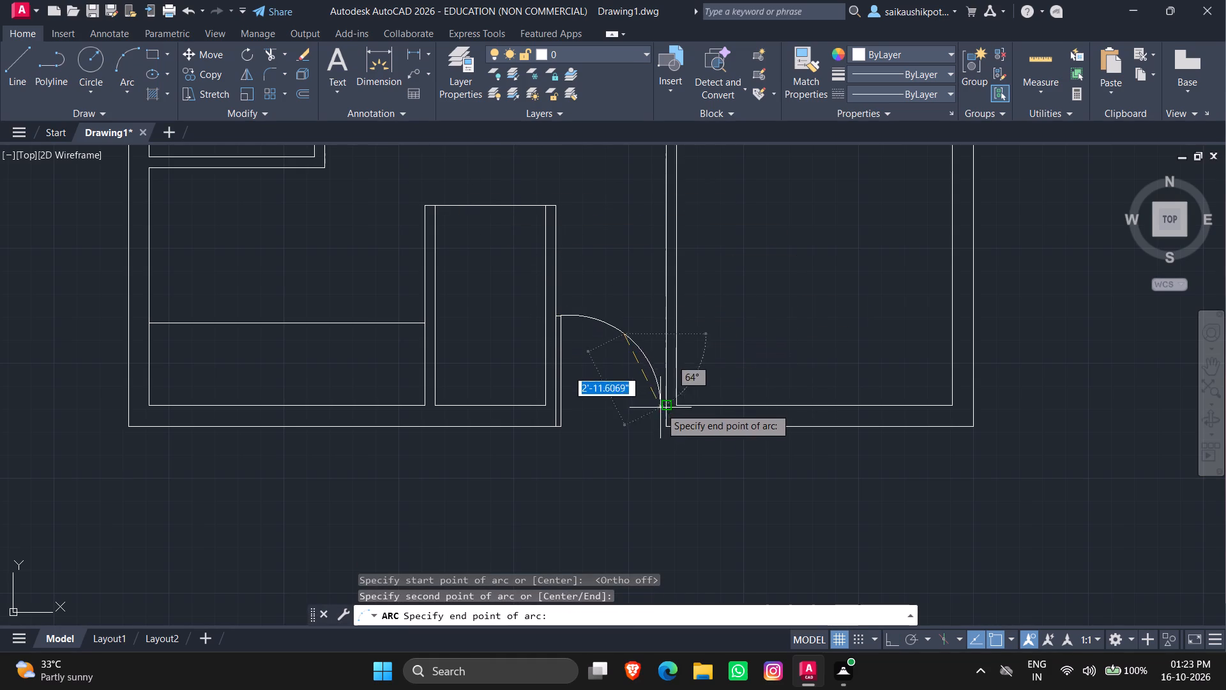
click(663, 427)
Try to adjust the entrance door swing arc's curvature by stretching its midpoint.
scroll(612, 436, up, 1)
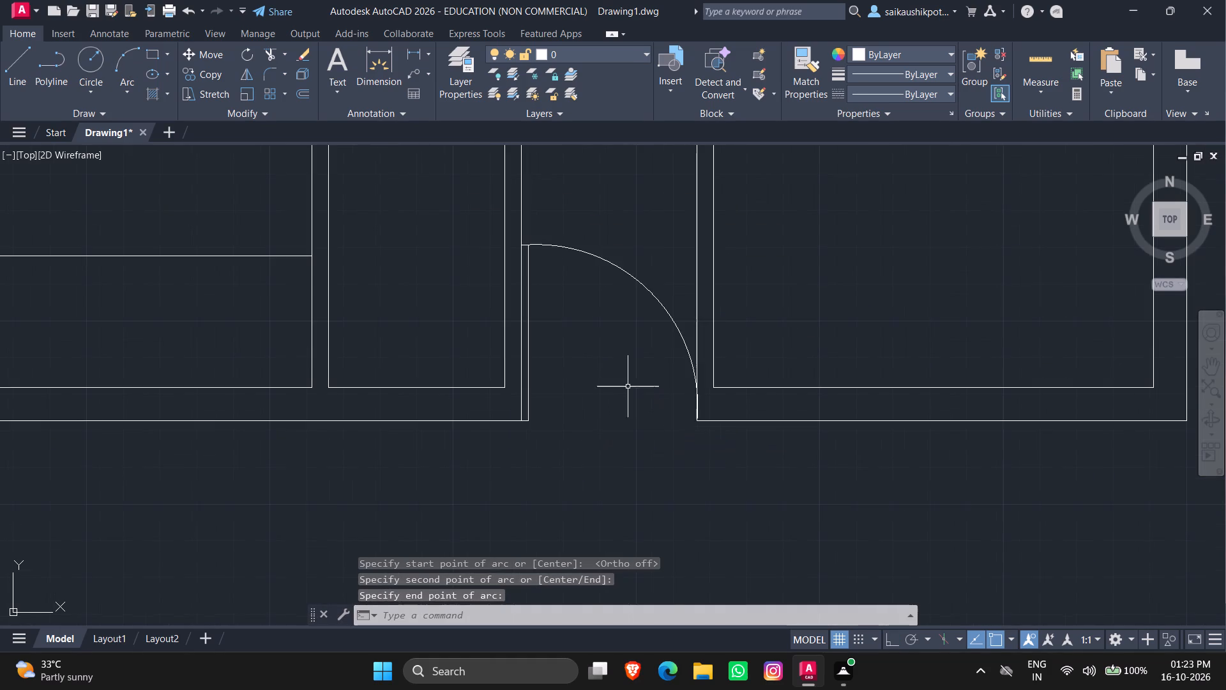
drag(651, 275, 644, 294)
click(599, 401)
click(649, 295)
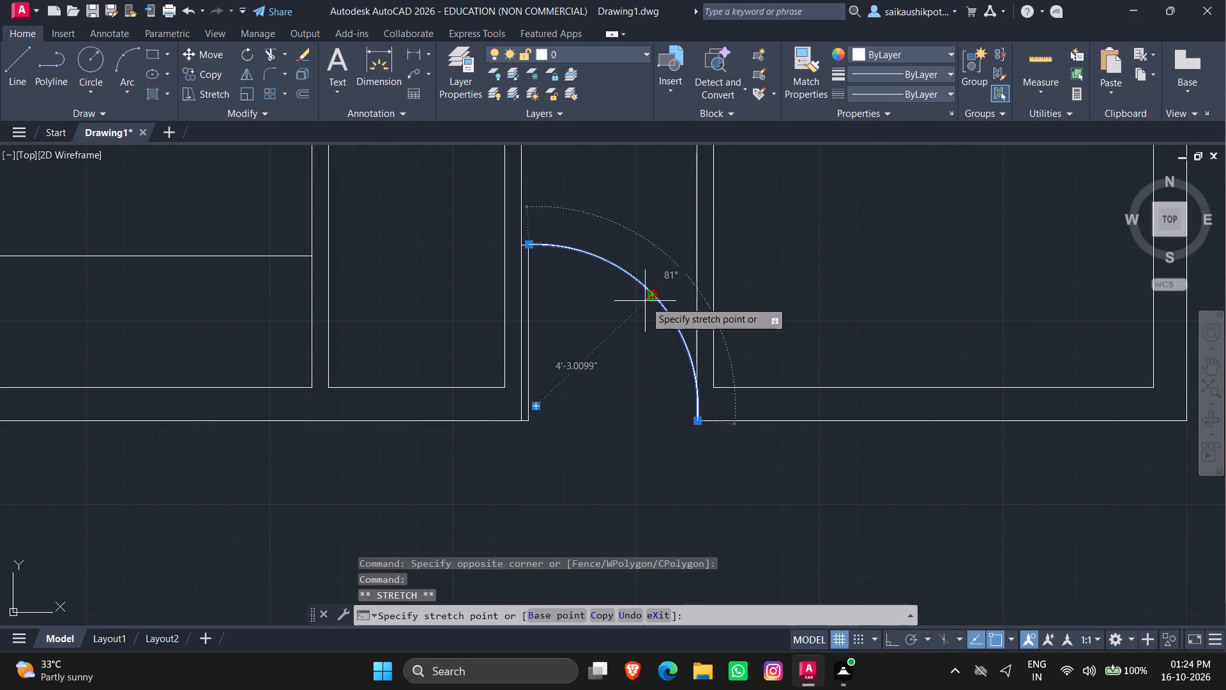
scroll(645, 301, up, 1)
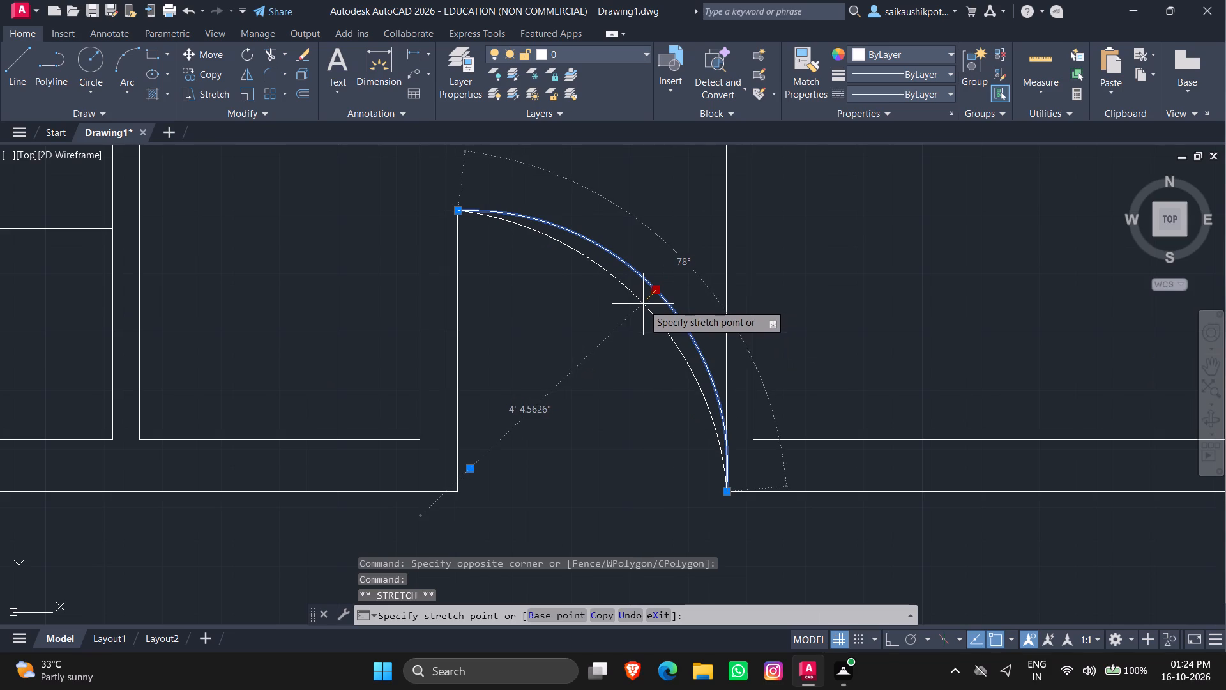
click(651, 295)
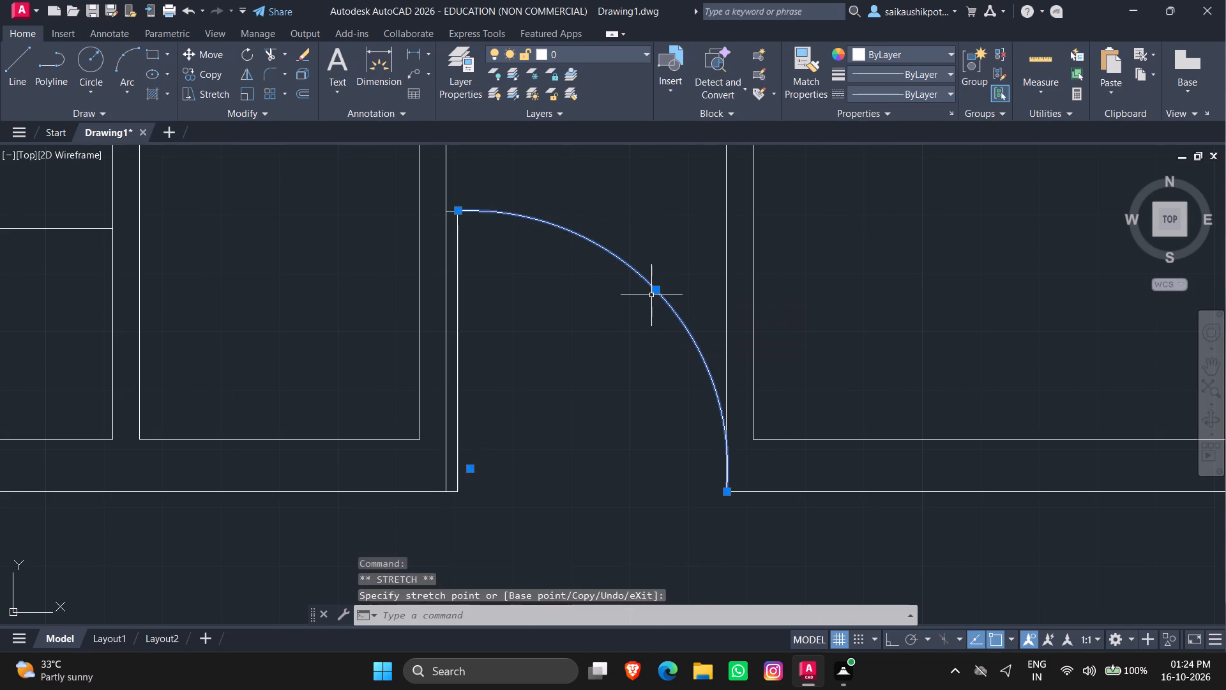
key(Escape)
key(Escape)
Draw a horizontal line across the wall thickness from the lower-right room's upper-left inner corner to the wall's opposite face.
scroll(625, 326, down, 3)
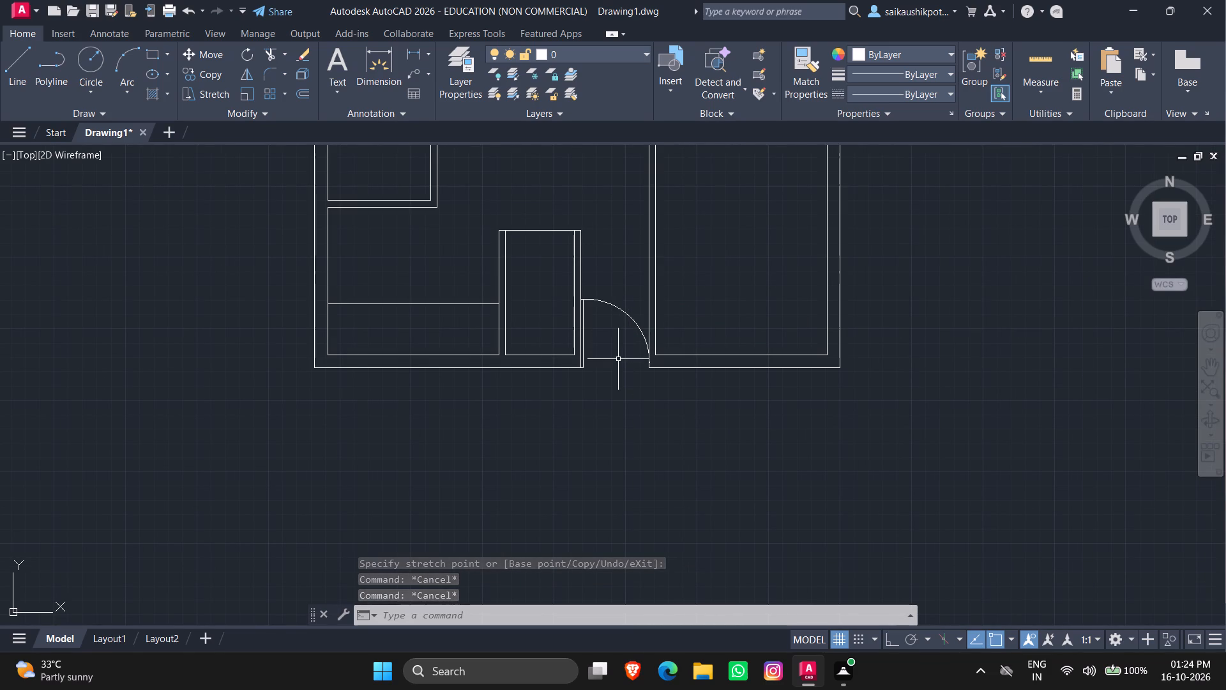
scroll(611, 376, down, 2)
scroll(667, 316, up, 2)
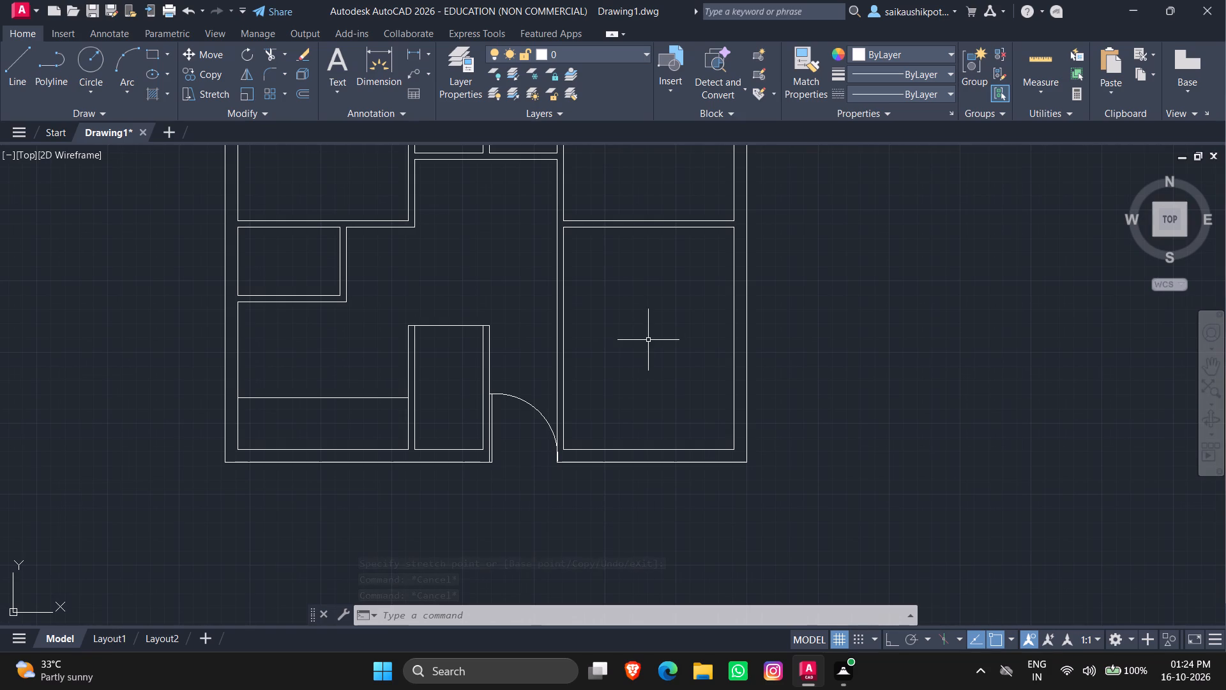
scroll(561, 203, up, 4)
scroll(553, 311, down, 1)
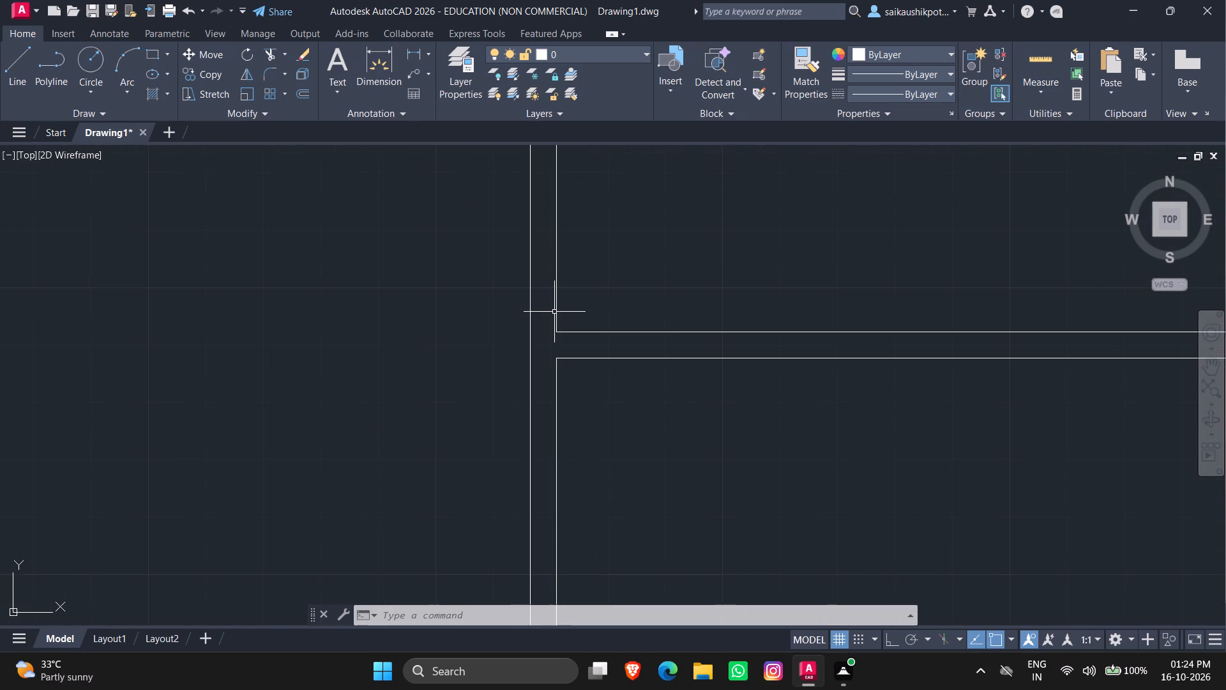
key(l)
key(Return)
key(F8)
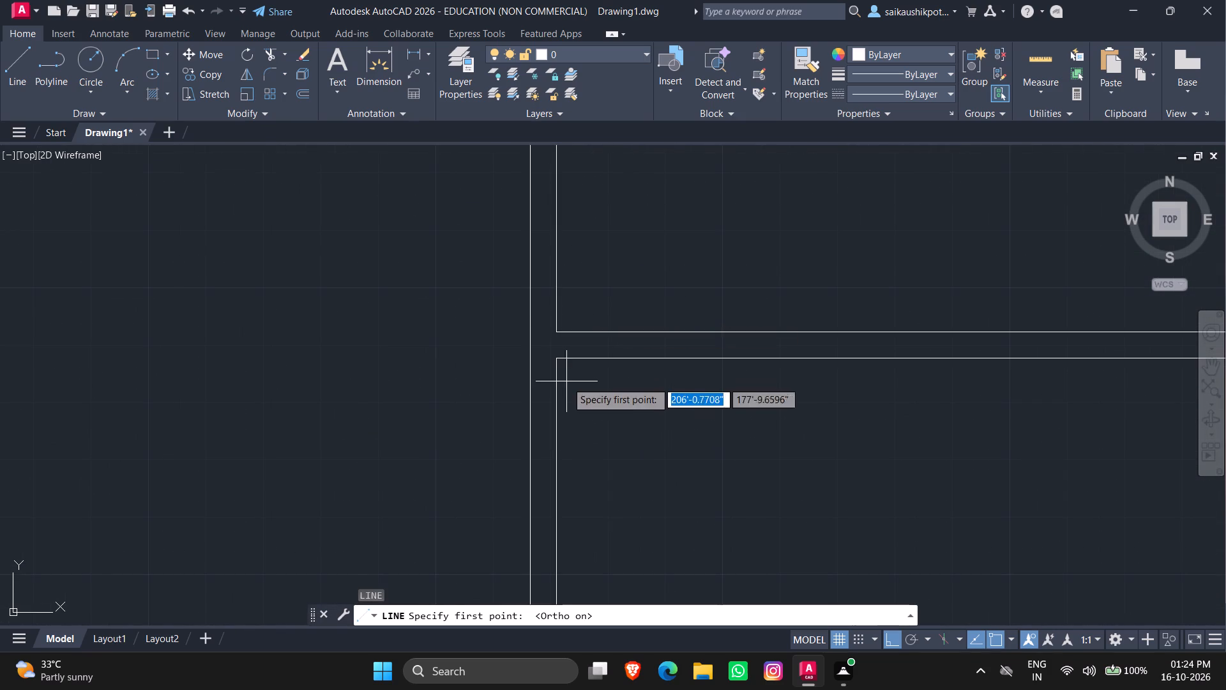
scroll(587, 381, up, 1)
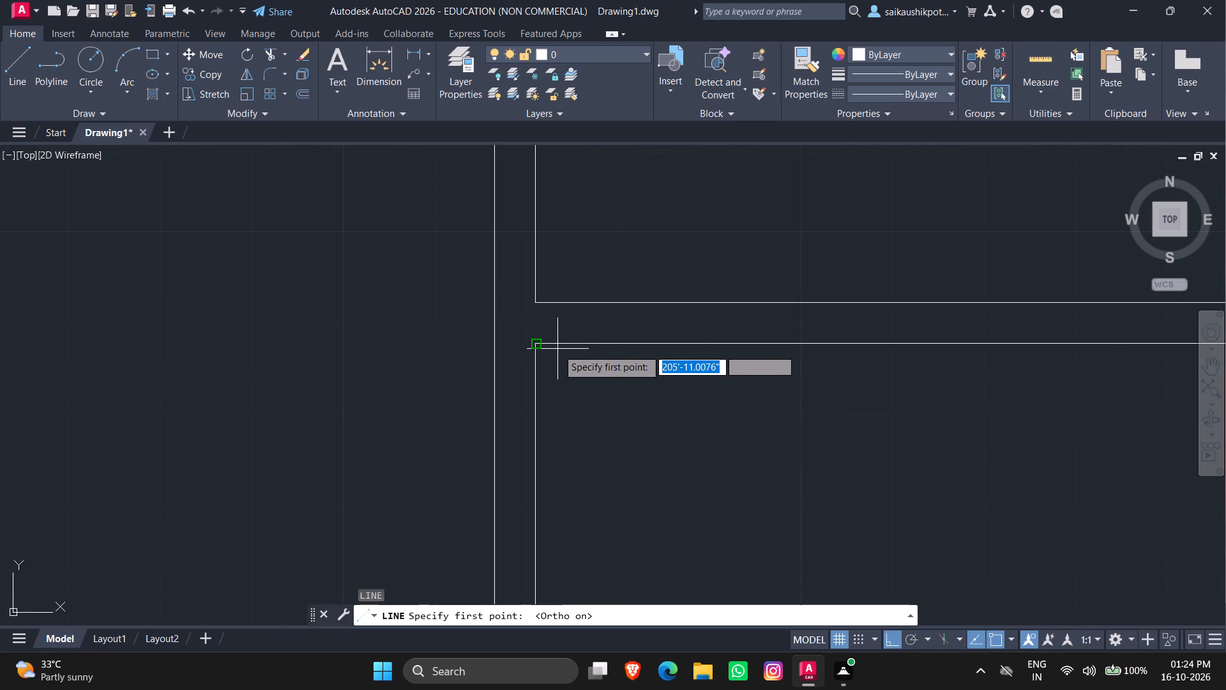
click(538, 342)
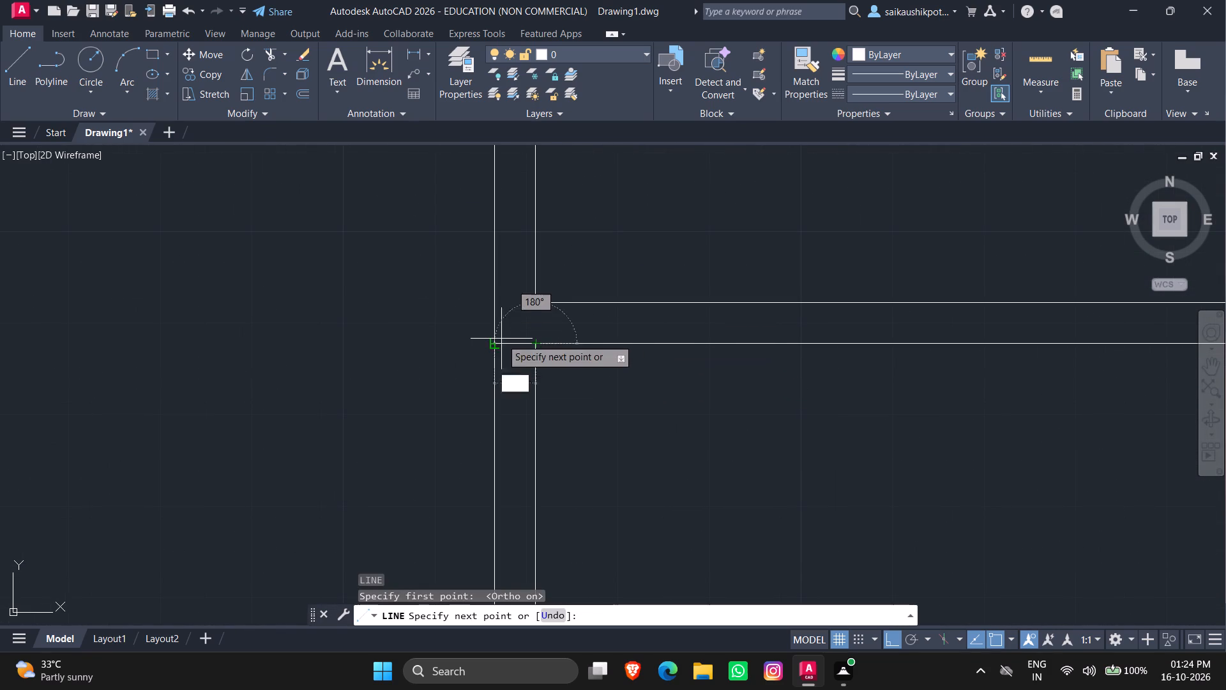
click(493, 339)
key(Escape)
key(Escape)
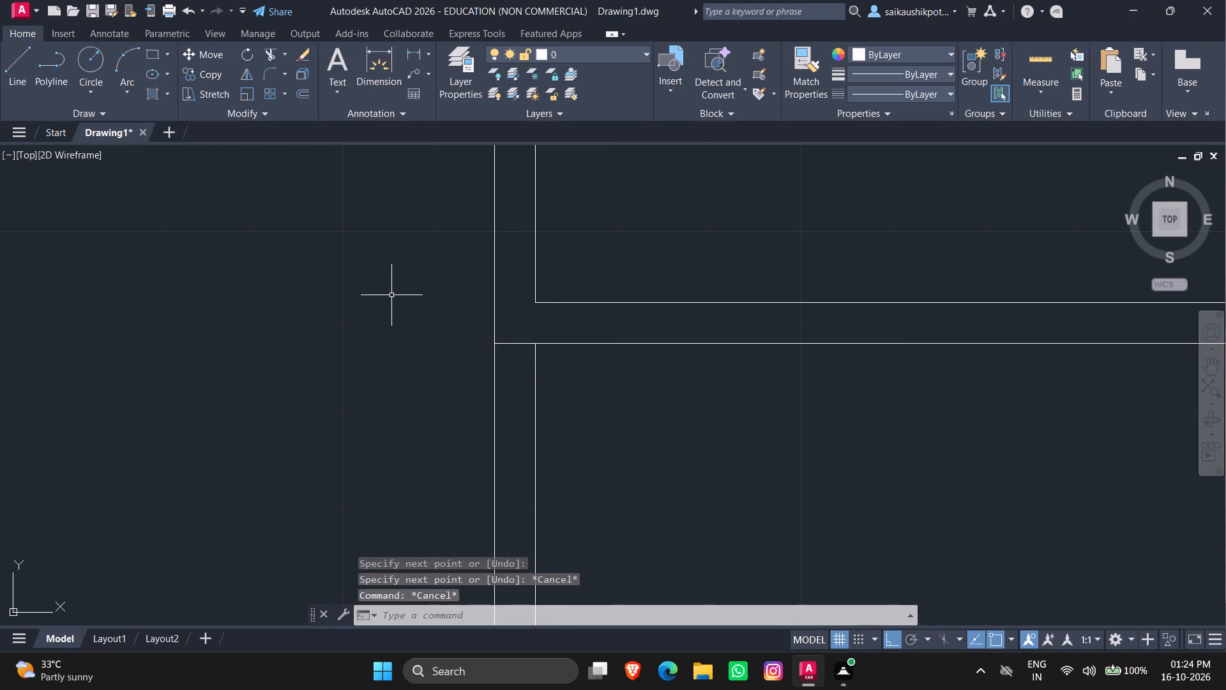
Offset the short line across the lower-right room's wall 3' downward, undoing the first attempt and repeating it.
key(o)
key(Return)
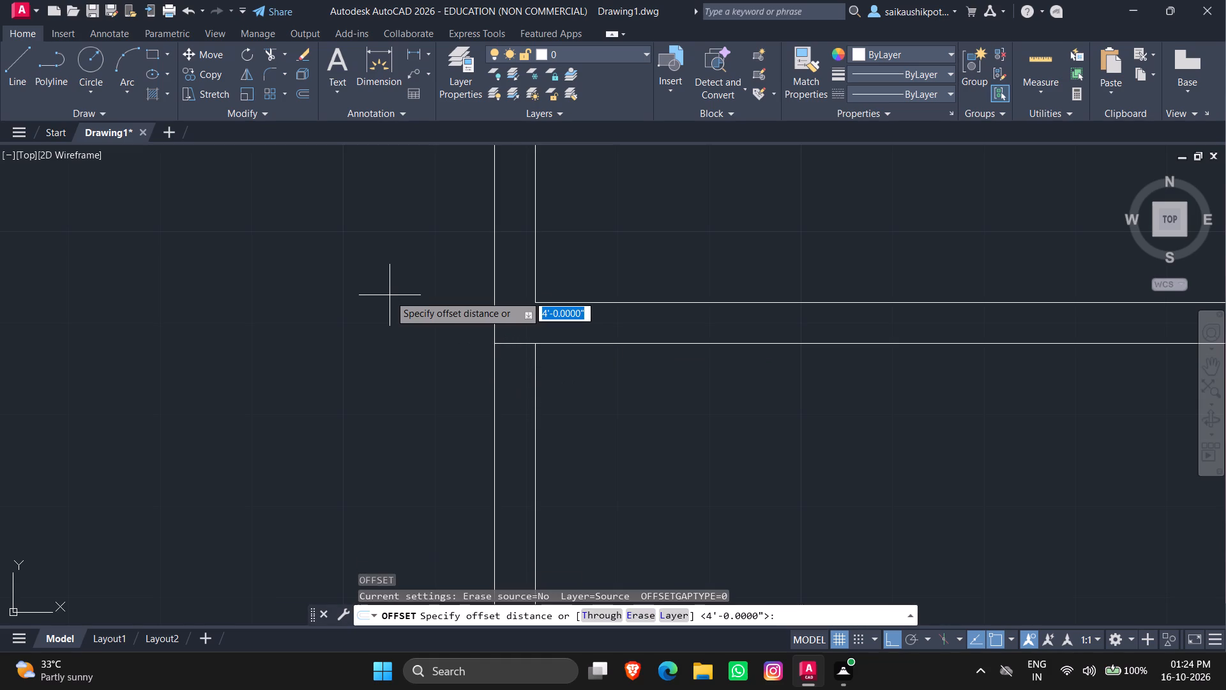
text(3')
key(Return)
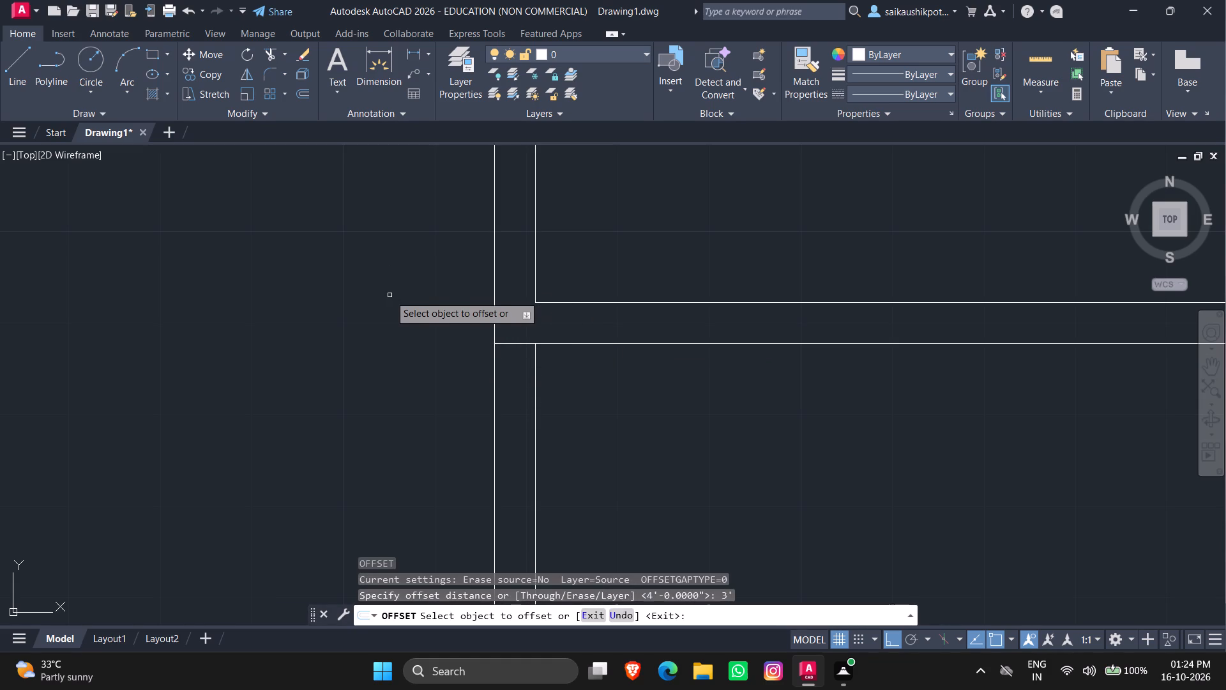
scroll(492, 312, down, 4)
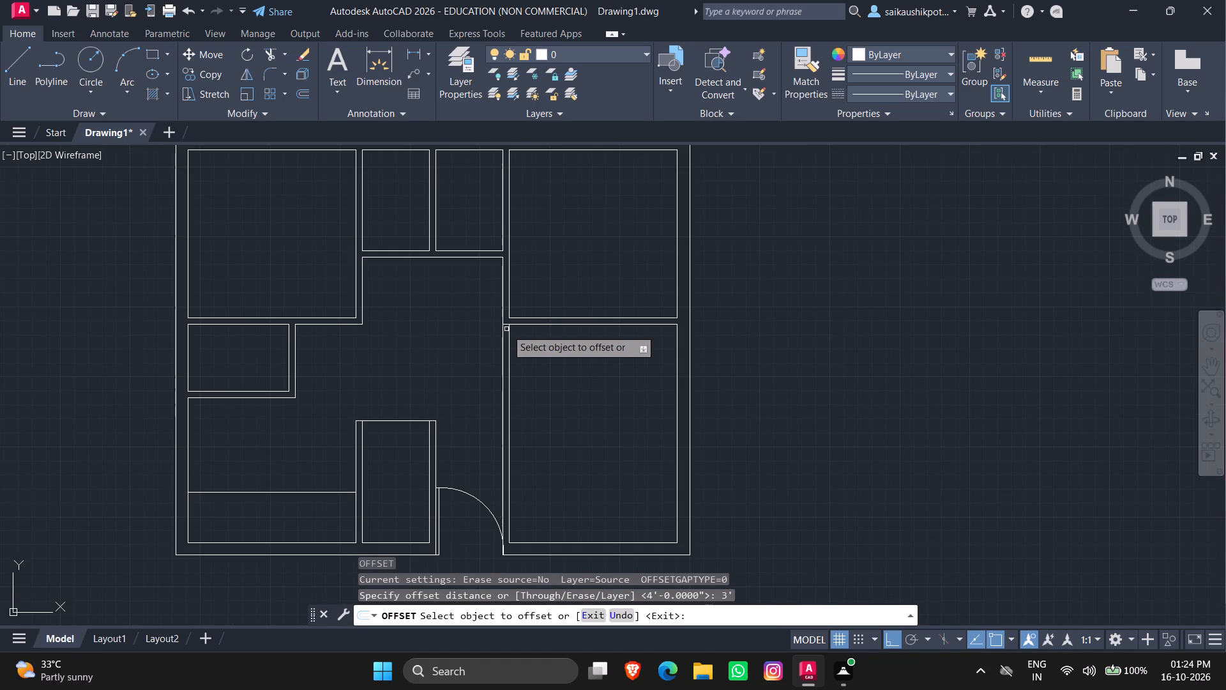
scroll(506, 325, up, 3)
click(503, 318)
scroll(524, 418, up, 1)
scroll(524, 438, down, 4)
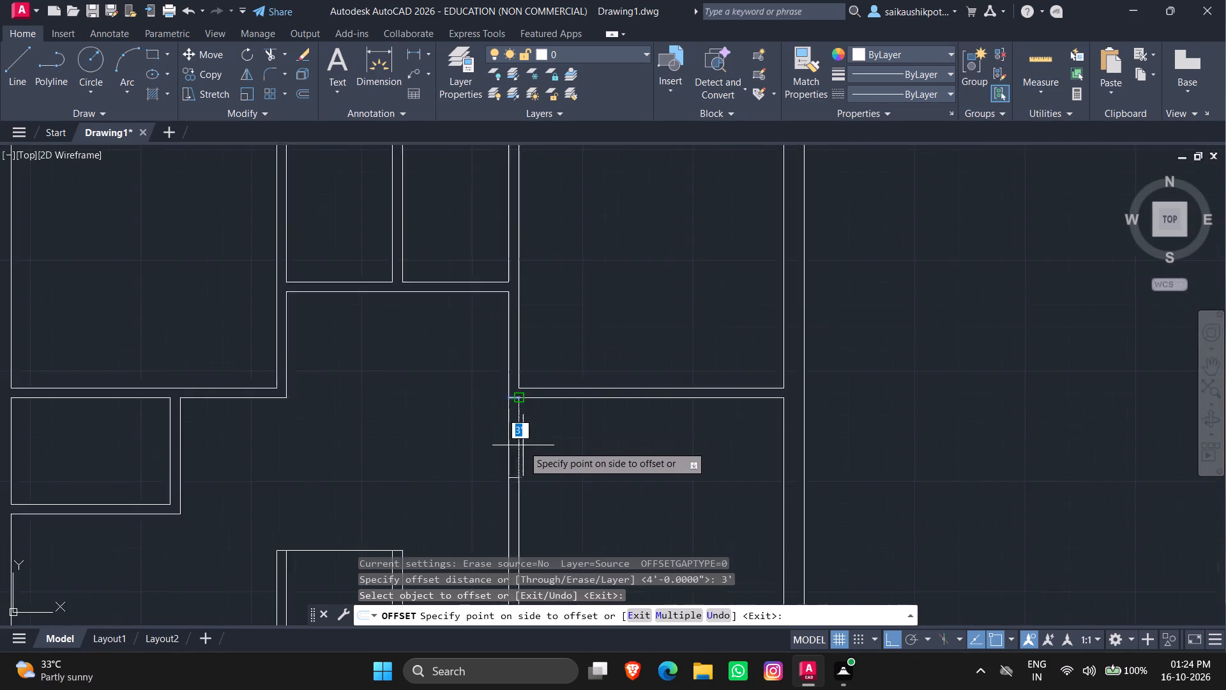
text(4')
key(Return)
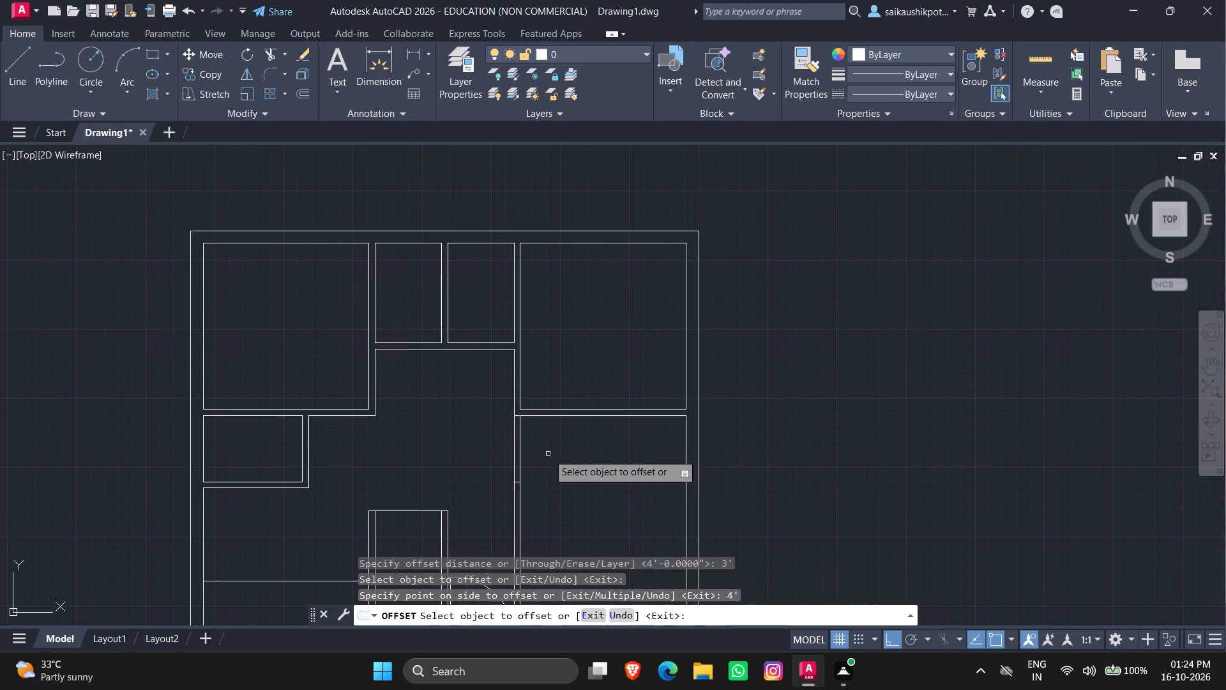
scroll(550, 438, down, 2)
scroll(567, 443, up, 2)
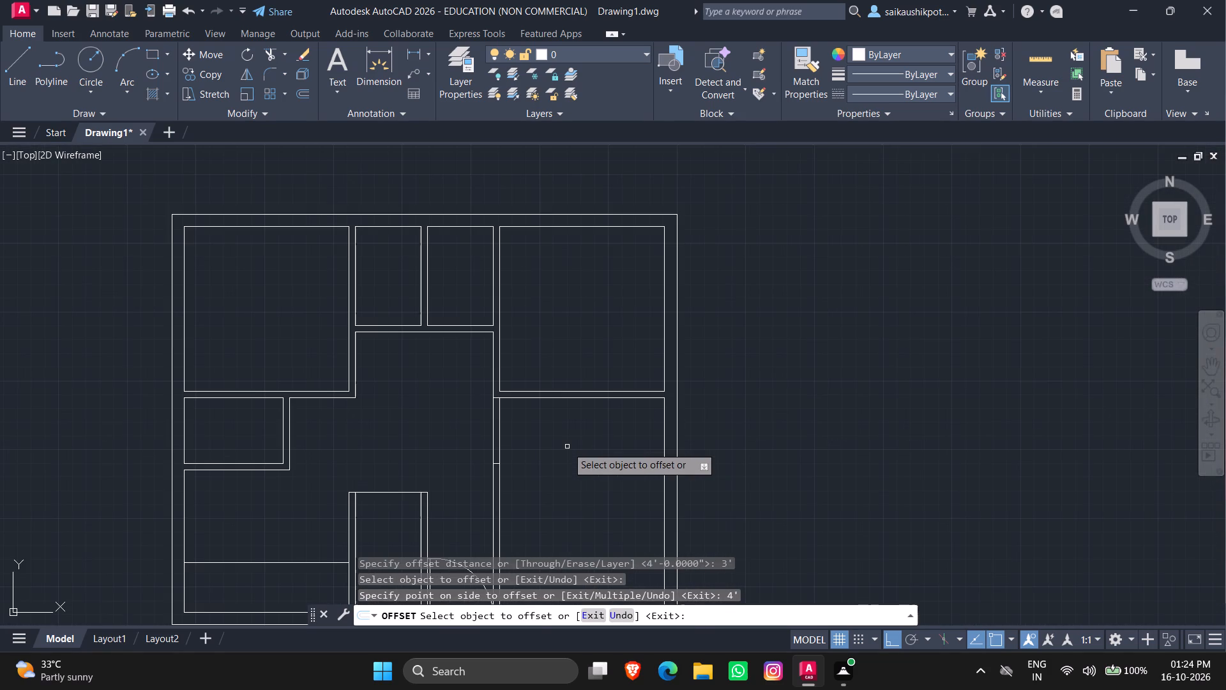
key(ctrl+z)
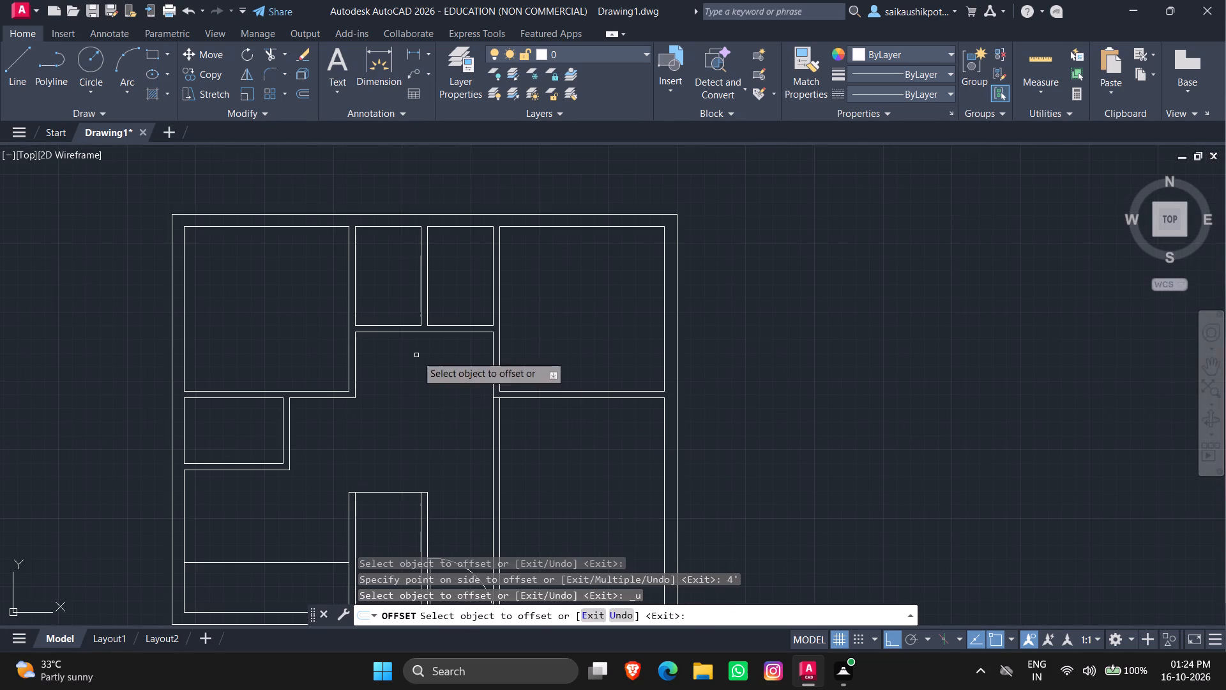
scroll(474, 411, up, 3)
click(541, 366)
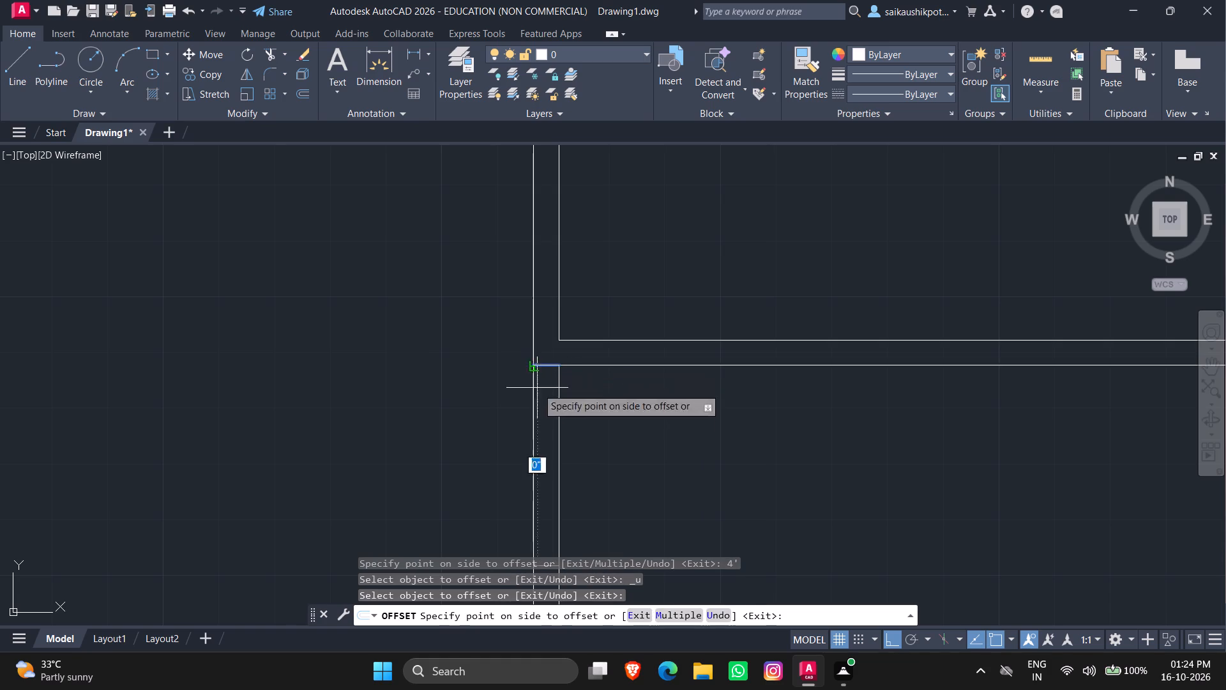
scroll(599, 475, down, 3)
click(621, 495)
scroll(596, 452, up, 3)
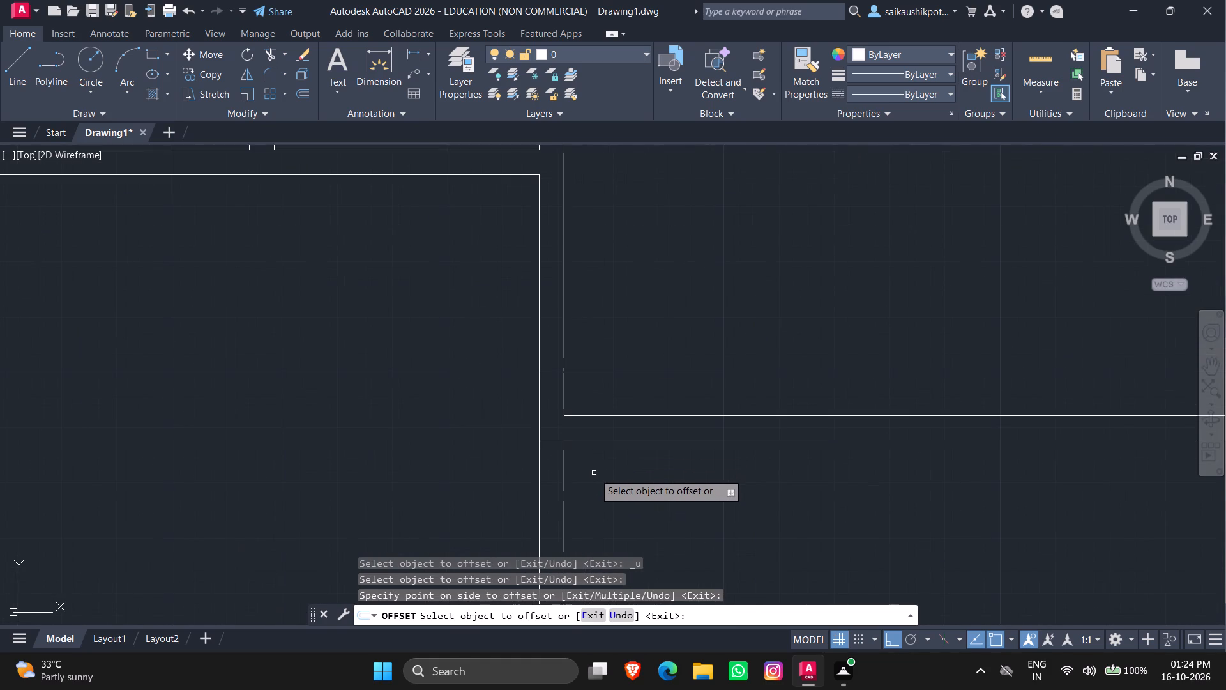
key(Escape)
key(Escape)
Trim both wall lines between the two jamb lines to open the lower-right room's 3' doorway.
text(tr)
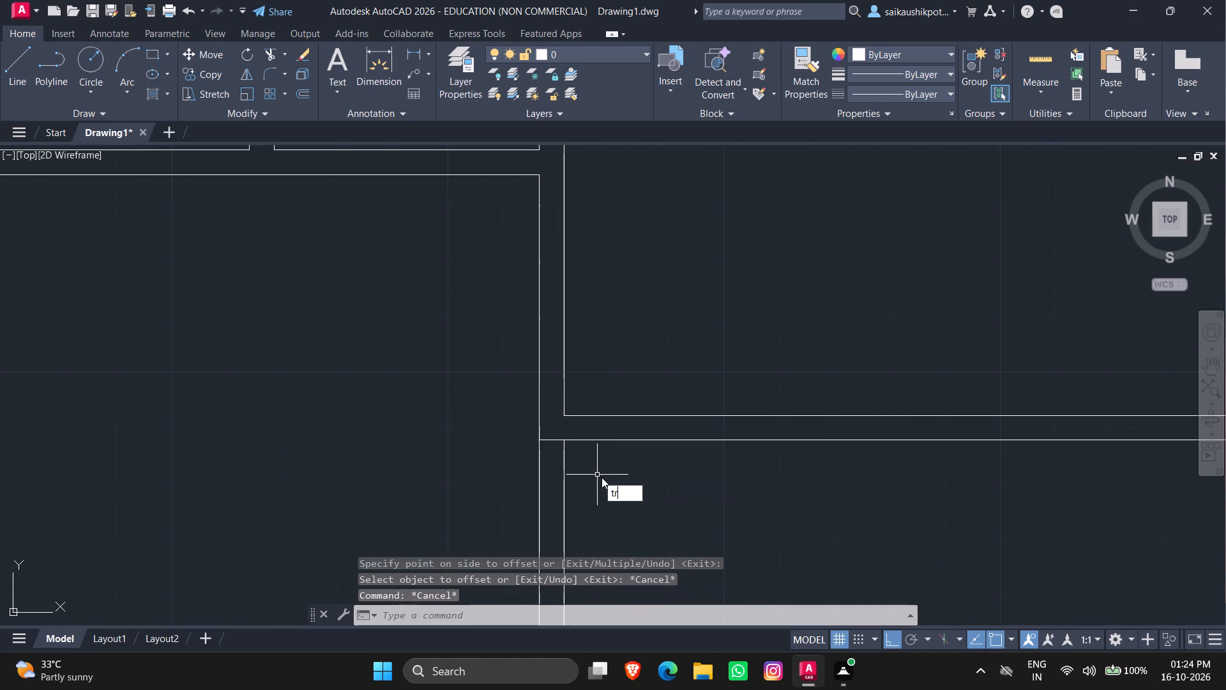
key(Return)
key(Return)
scroll(609, 470, down, 2)
click(613, 494)
click(548, 491)
key(Escape)
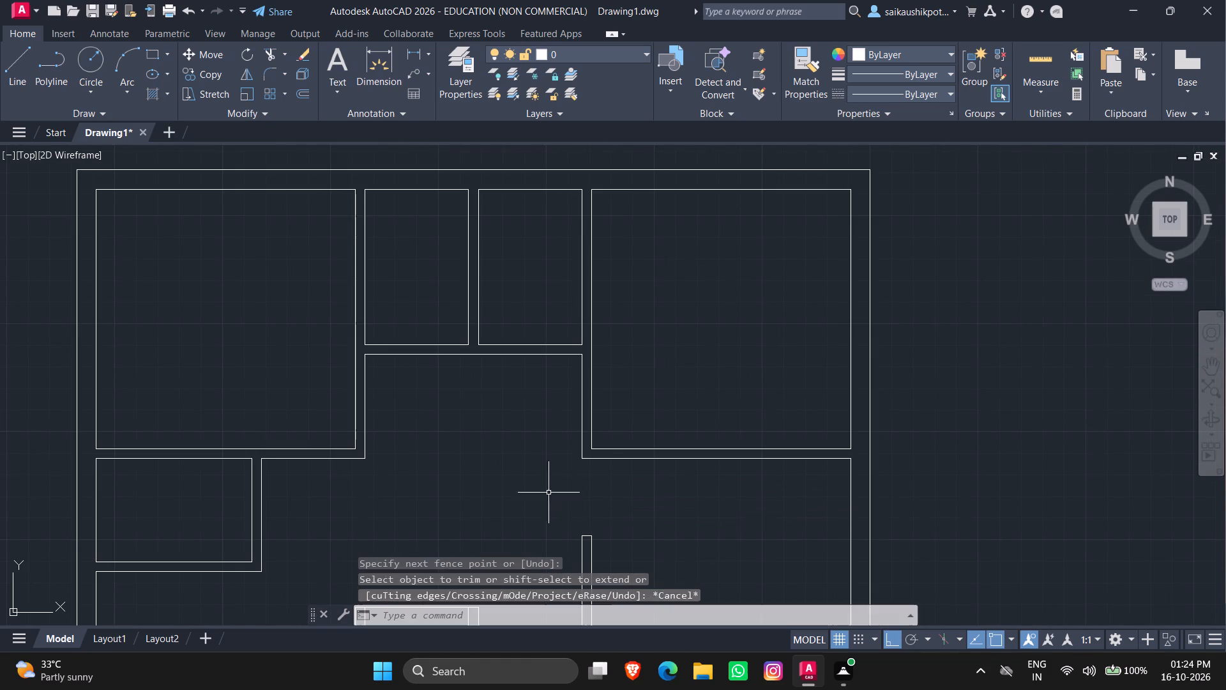
key(Escape)
Draw a 3' by 2" door leaf along the top of the lower-right room's opening, starting from its hall-side corner and closing it there.
scroll(633, 440, down, 2)
scroll(630, 457, up, 4)
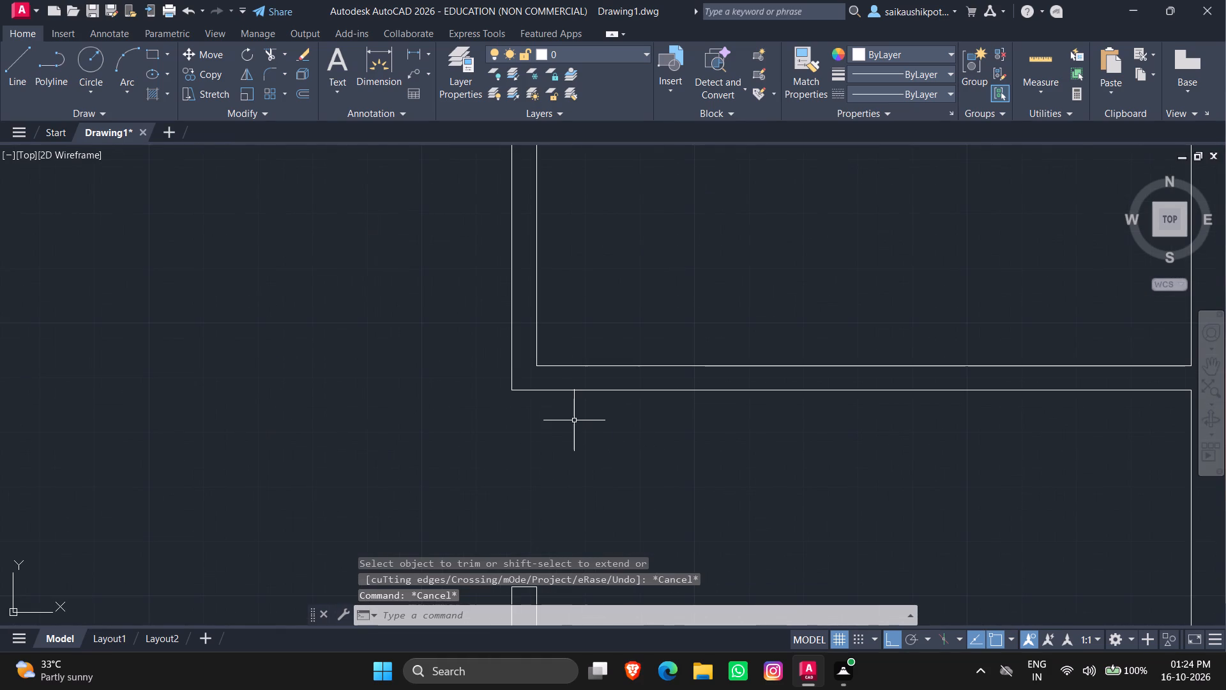
key(l)
key(Return)
click(516, 390)
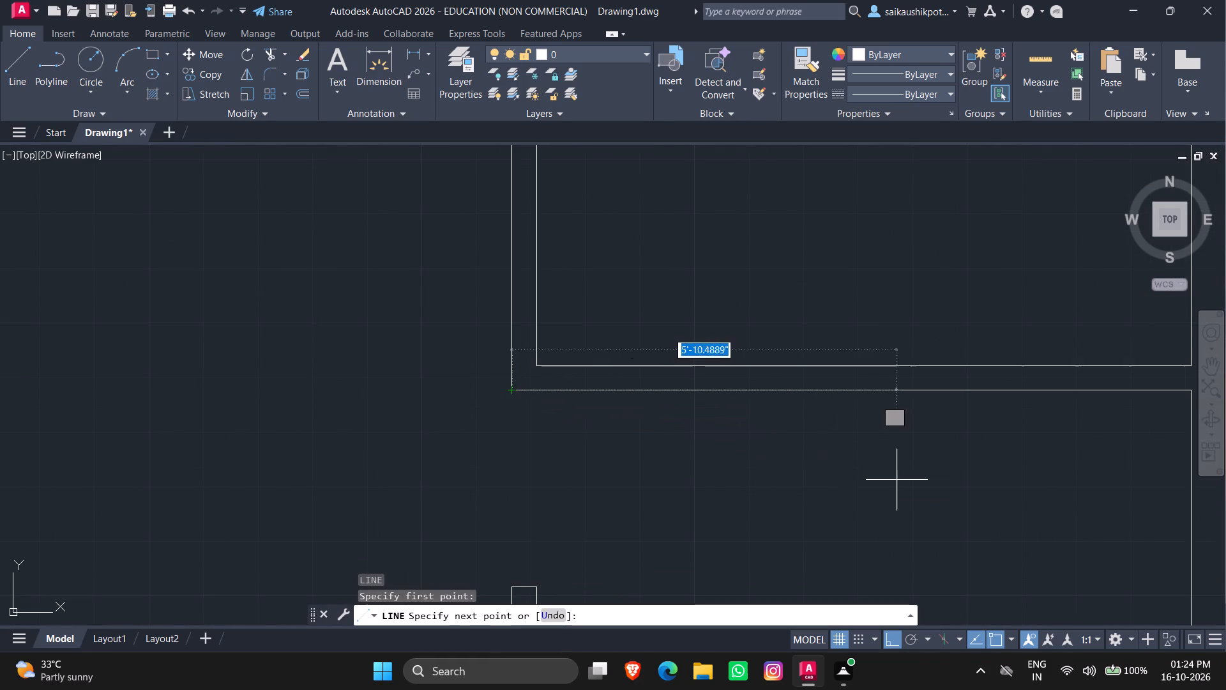
text(3')
key(Return)
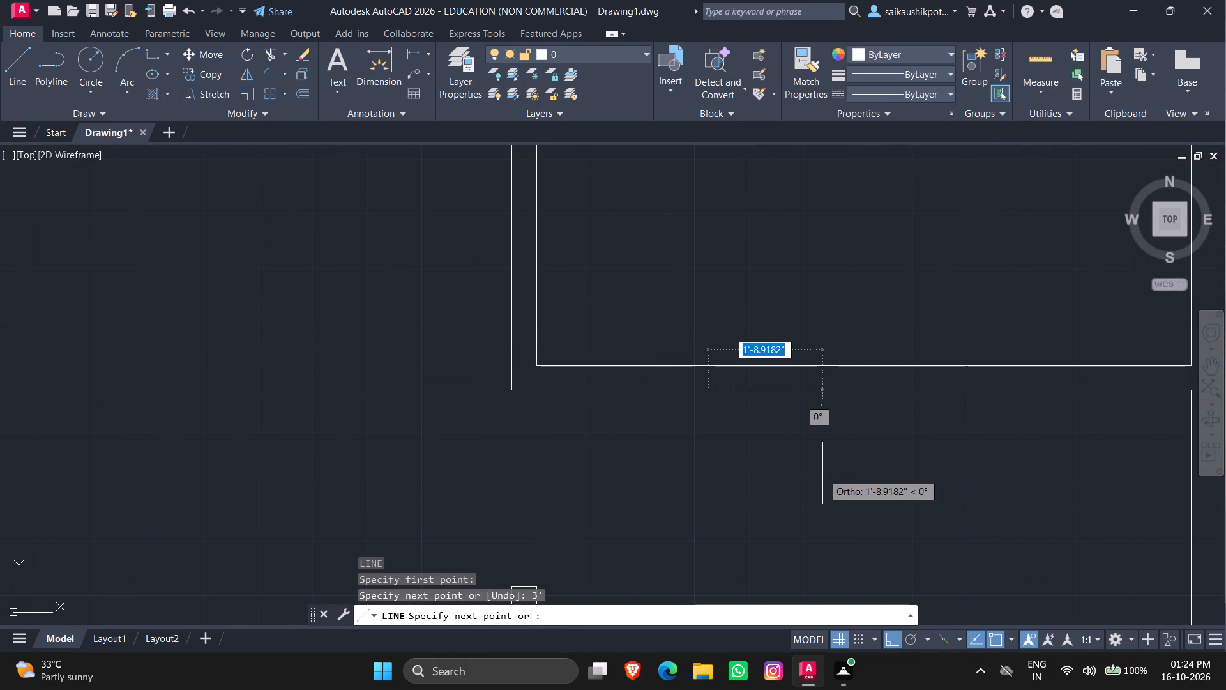
text(2")
key(Return)
text(3')
key(Return)
scroll(421, 385, up, 3)
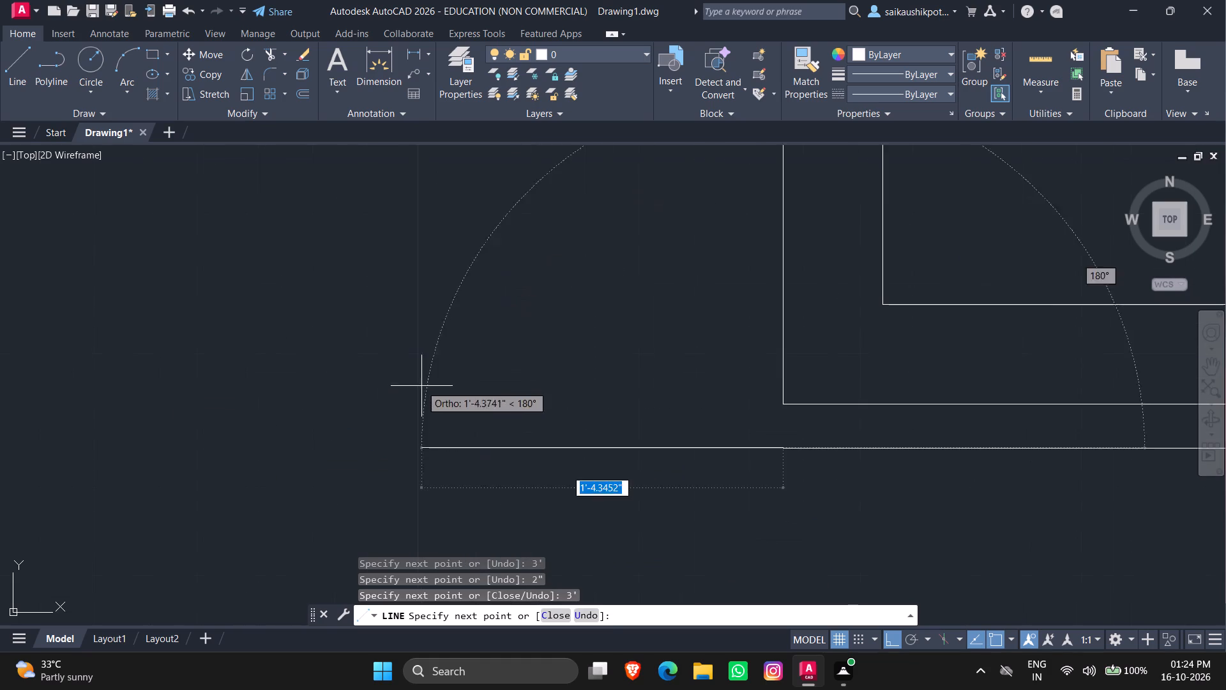
click(780, 401)
key(Escape)
With Ortho off, draw a three-point swing arc from the leaf's lower right corner to the hall-side corner of the opening's lower jamb.
scroll(545, 368, down, 3)
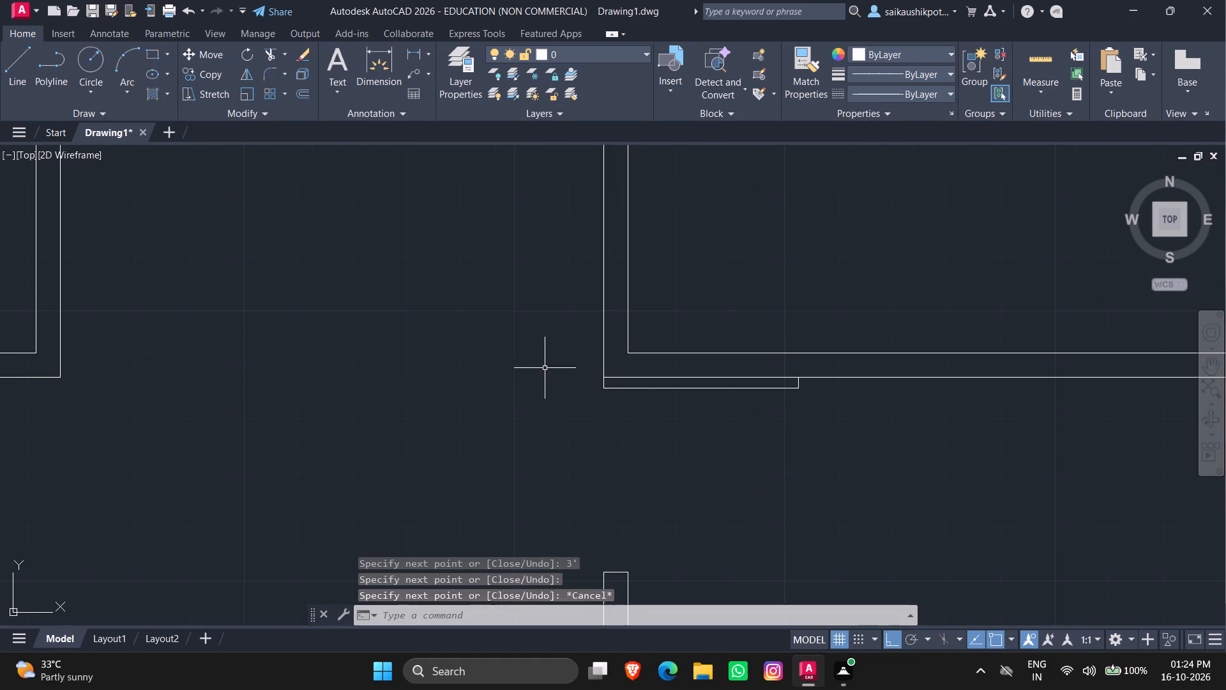
click(127, 61)
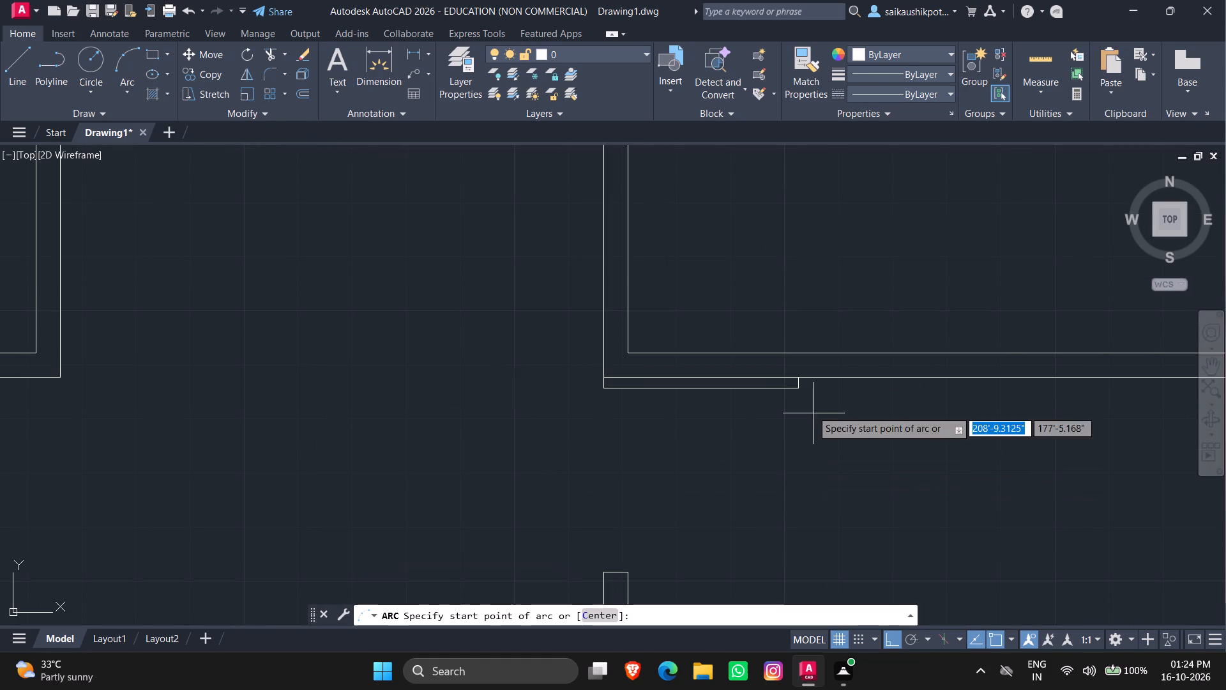
click(798, 389)
key(F8)
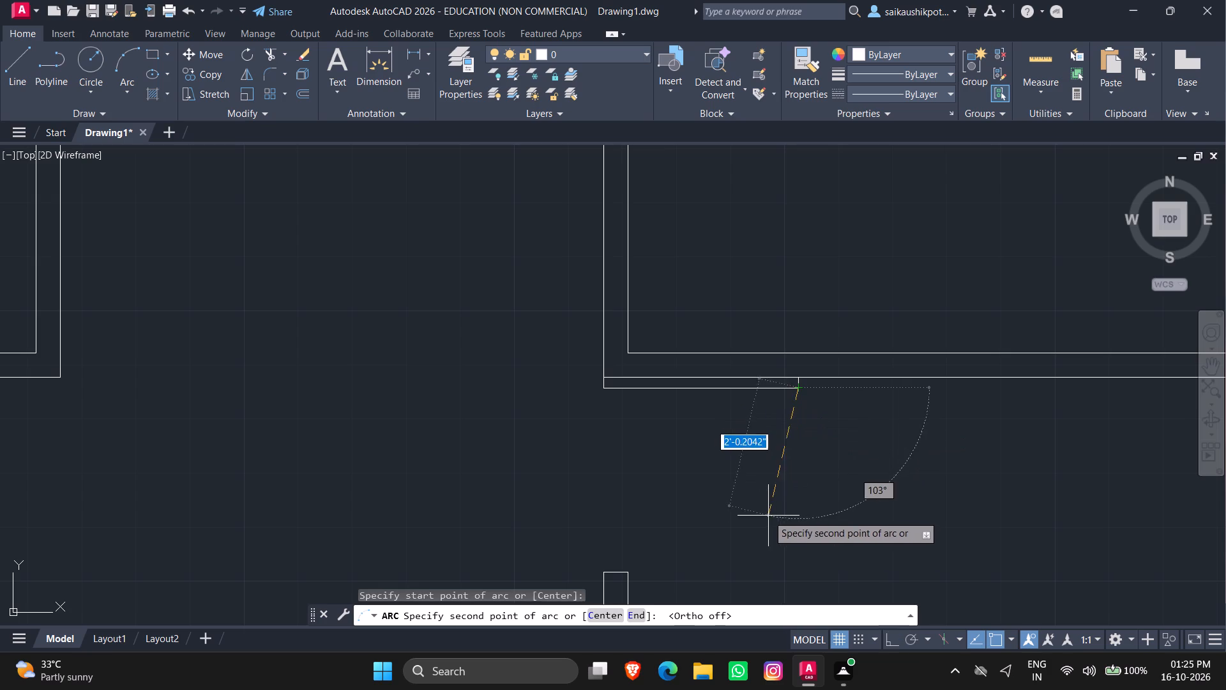
click(758, 502)
click(604, 571)
key(Escape)
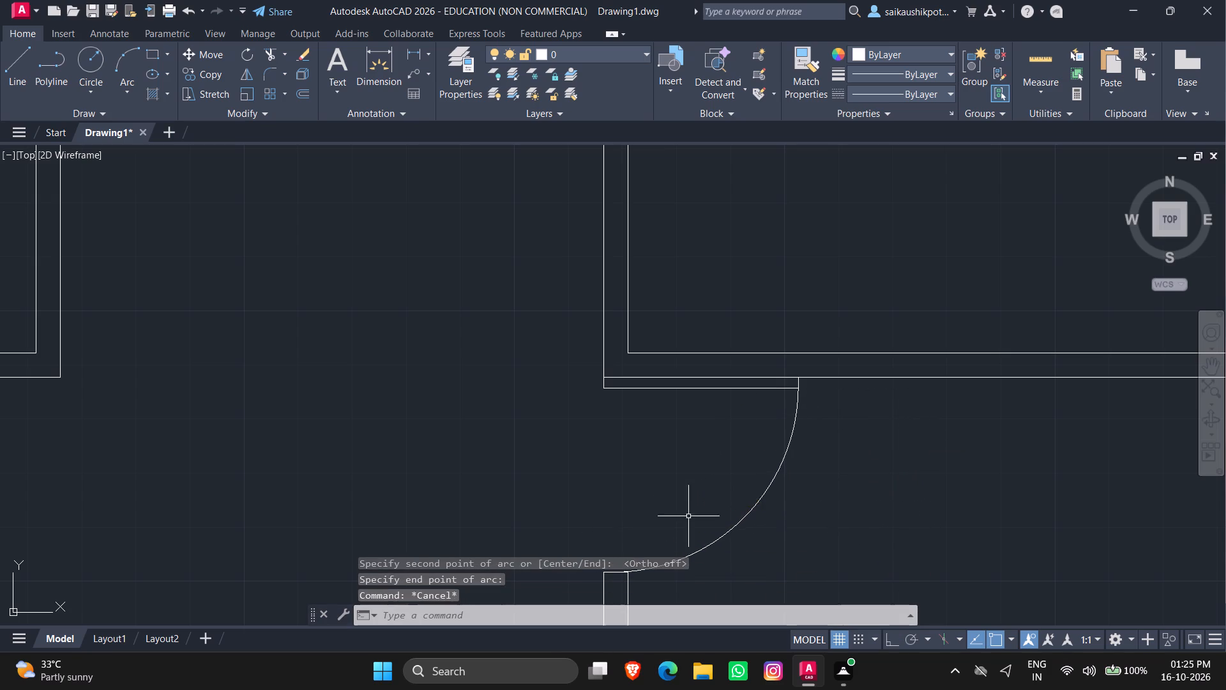
scroll(687, 470, down, 2)
key(Escape)
key(Escape)
Draw a horizontal line across the wall thickness from the upper-right room's lower-left inner corner to the hall-side wall face.
scroll(688, 356, up, 1)
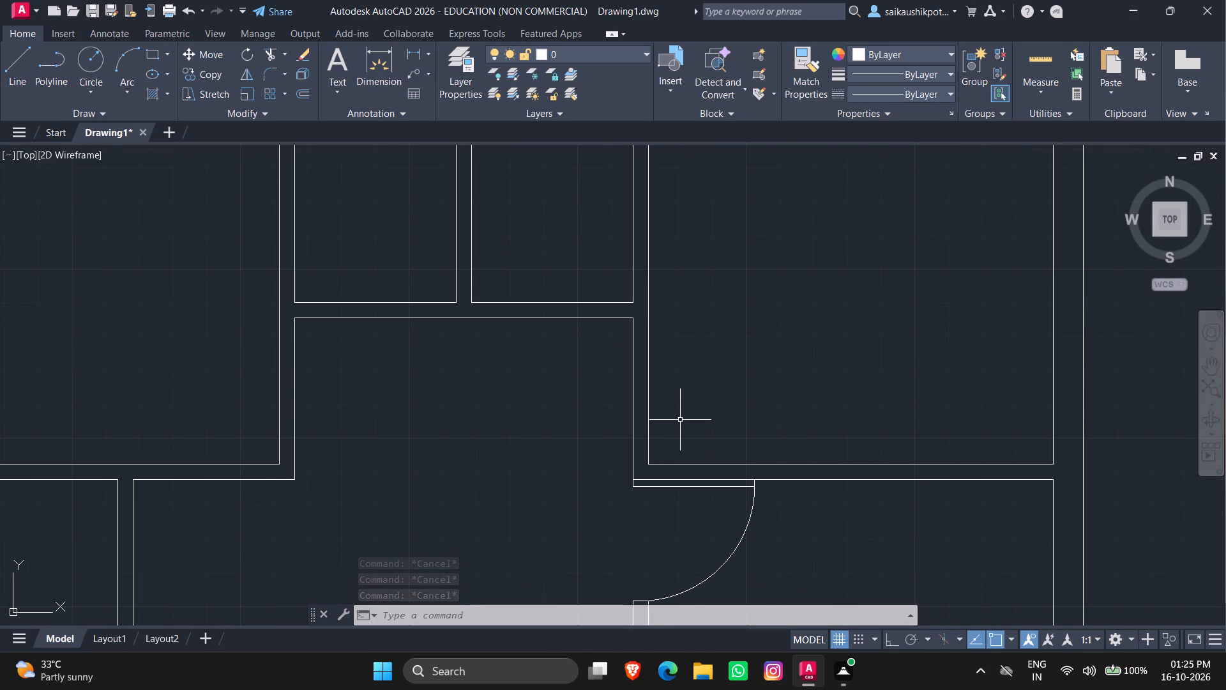
key(Escape)
key(Escape)
key(l)
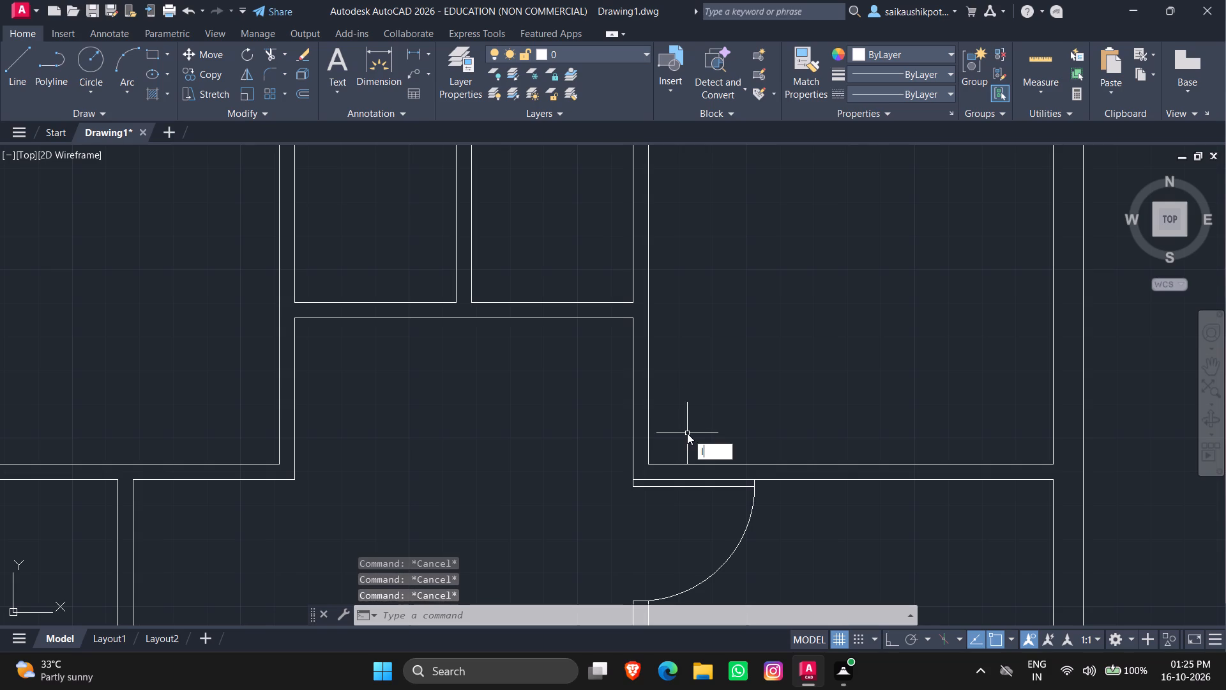
key(Return)
scroll(663, 470, up, 3)
click(602, 450)
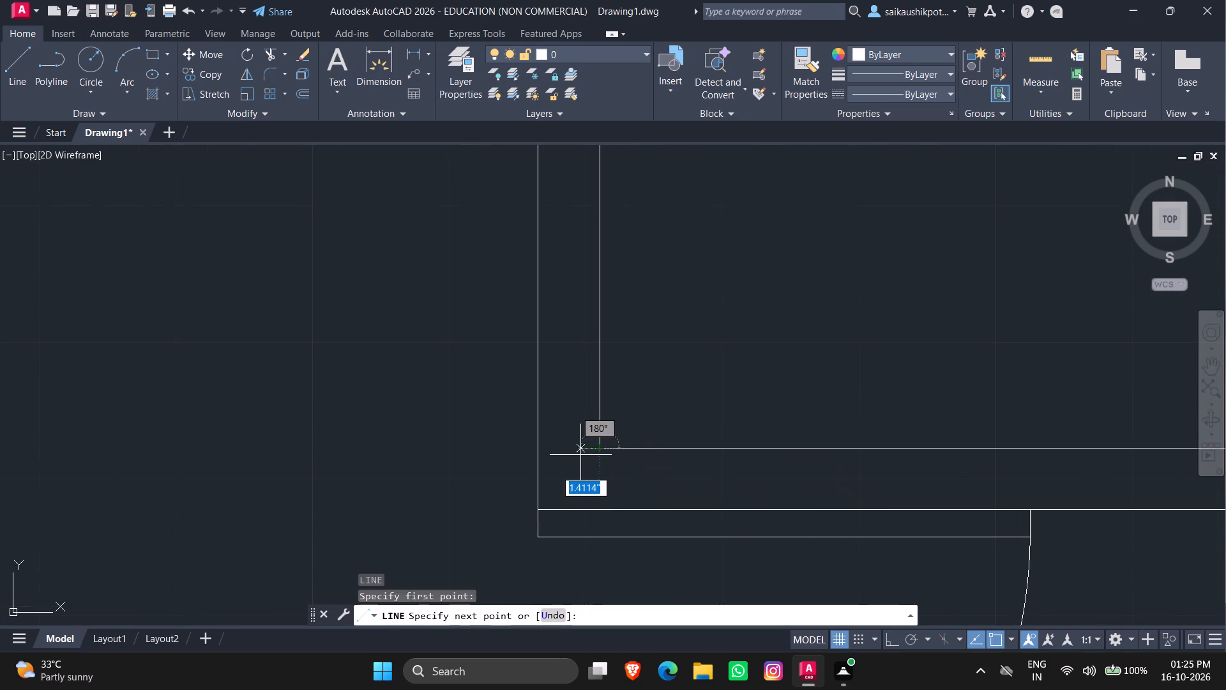
click(538, 448)
key(Escape)
key(Escape)
key(Escape)
key(Escape)
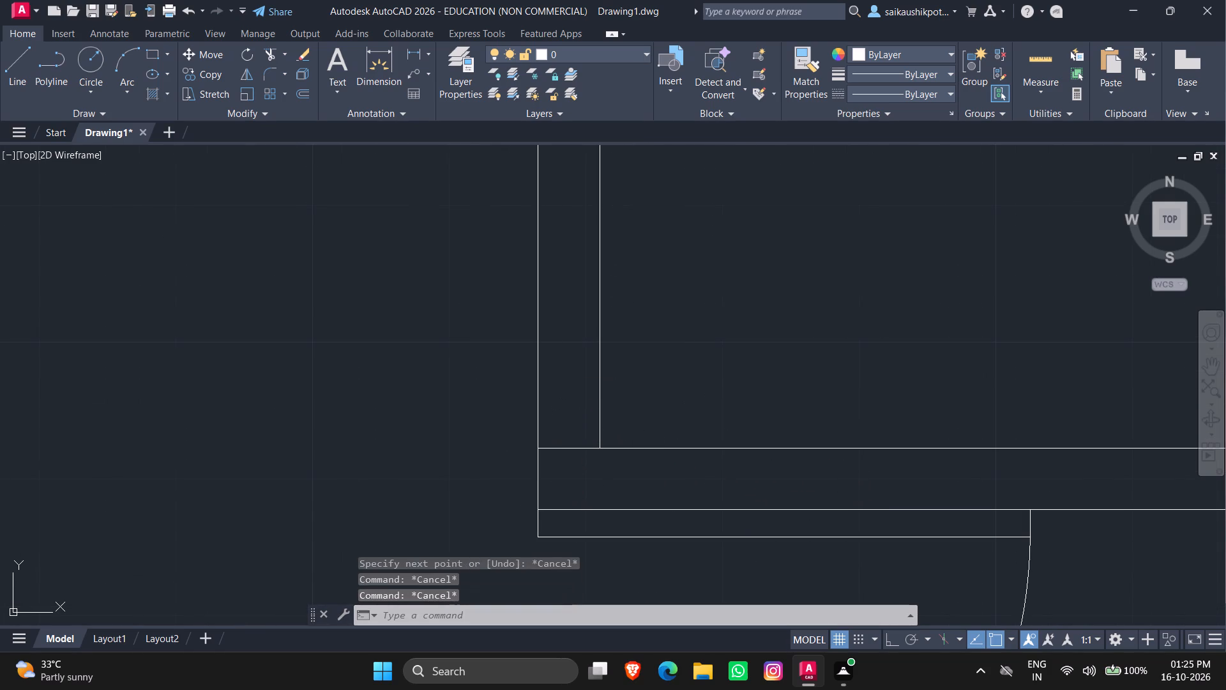
Offset the new wall-crossing line 3' upward to mark the upper-right room's door opening.
key(o)
key(Return)
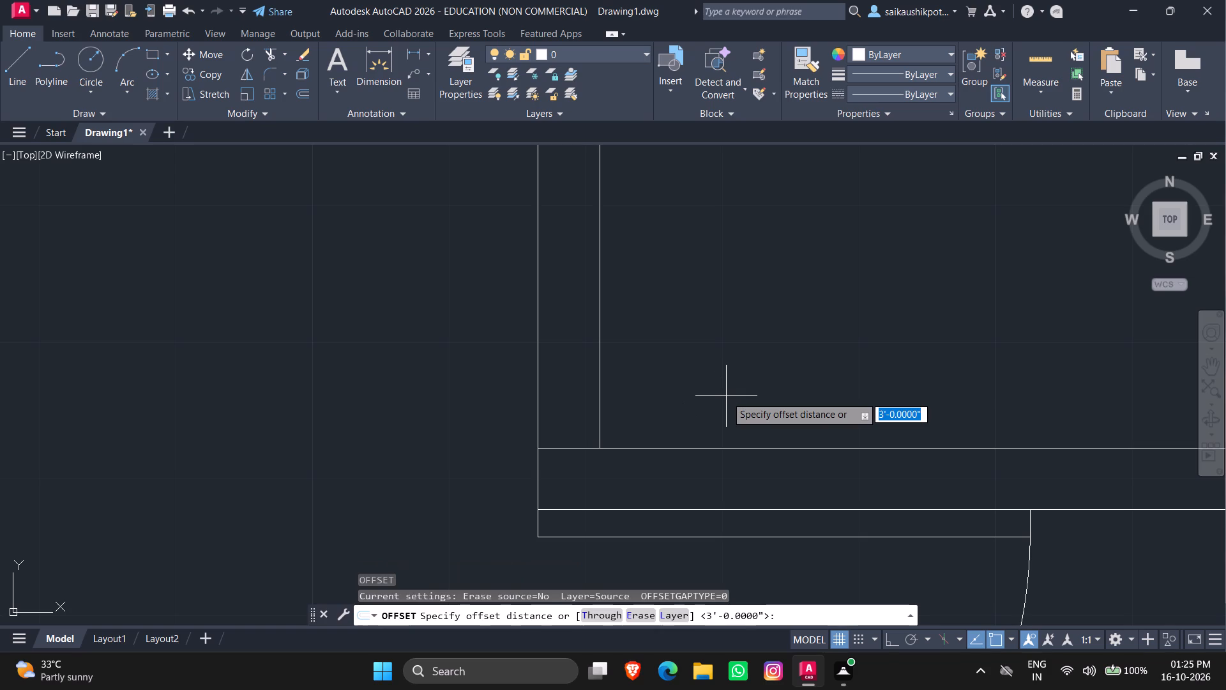
text(3')
key(Return)
scroll(729, 422, down, 2)
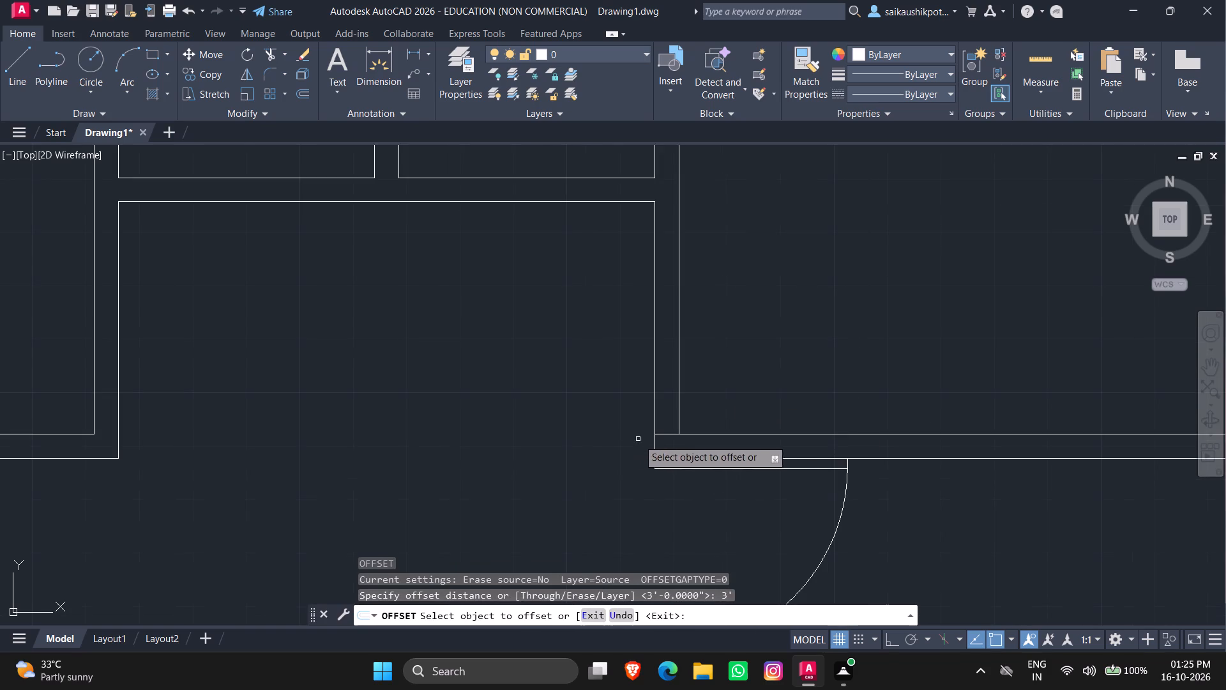
click(663, 433)
click(761, 316)
key(Escape)
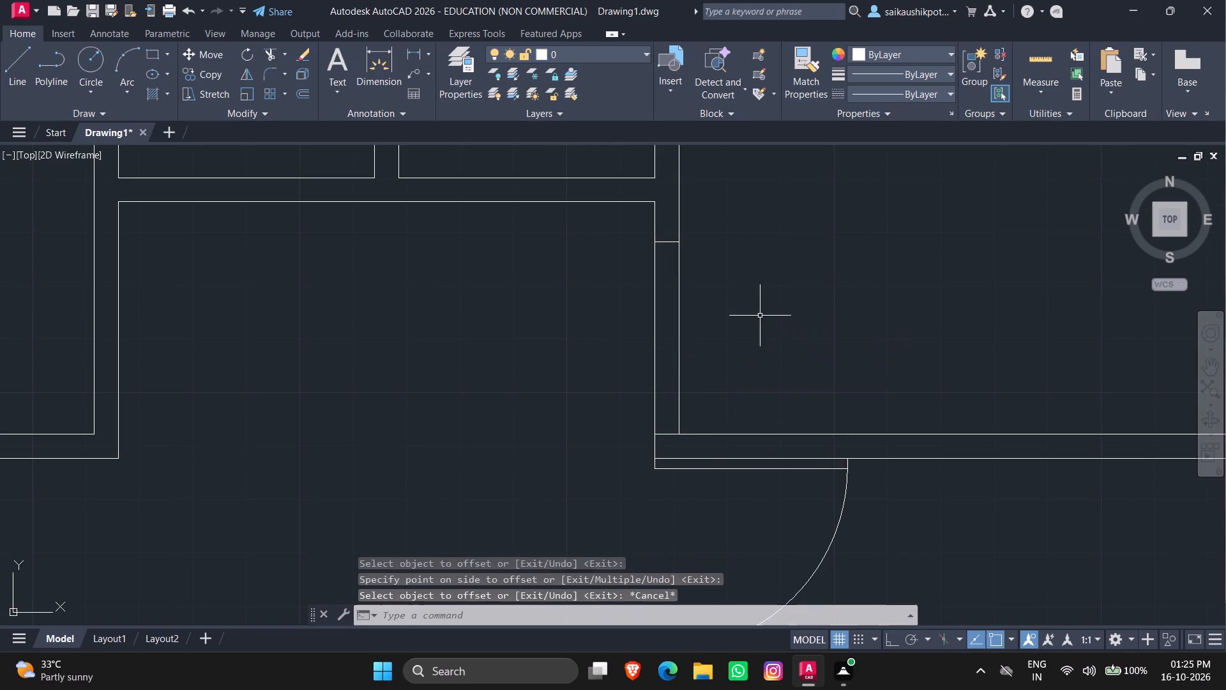
key(Escape)
Trim both wall lines between the jamb lines to open the upper-right room's doorway.
text(tr)
key(Return)
key(Return)
click(586, 335)
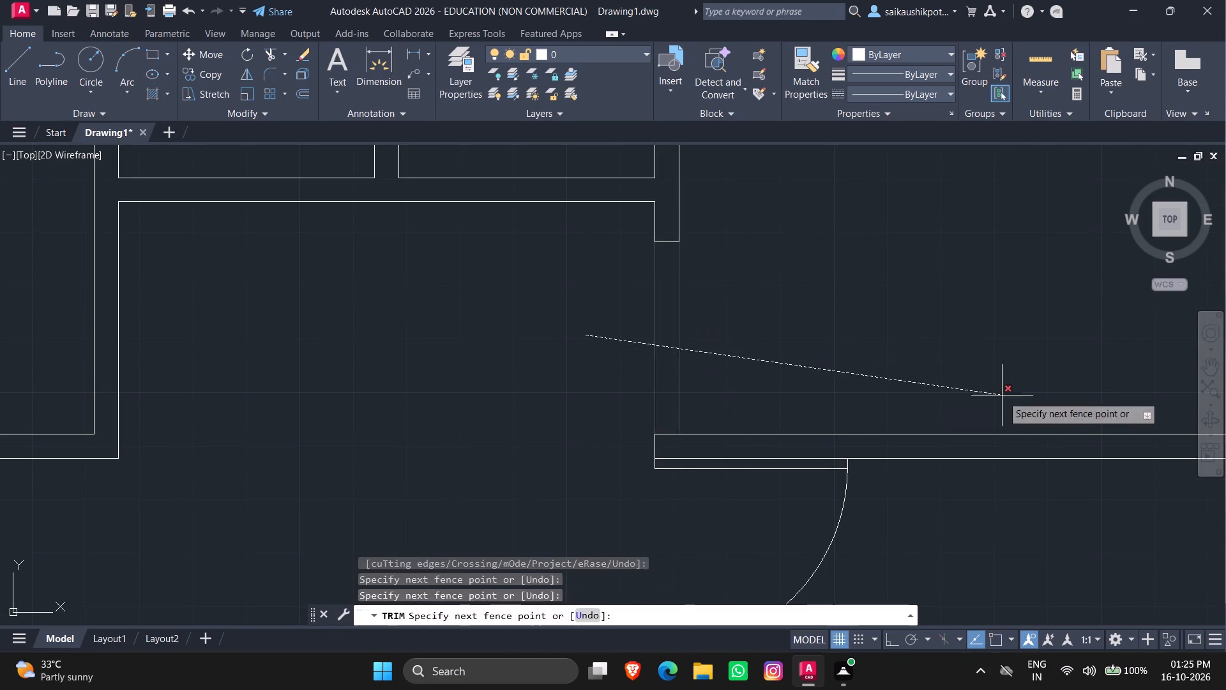
click(1002, 395)
key(Escape)
key(Escape)
With Ortho on, draw a 3' by 2" door leaf from the upper-right room's lower jamb along the top of its lower wall.
key(l)
key(Return)
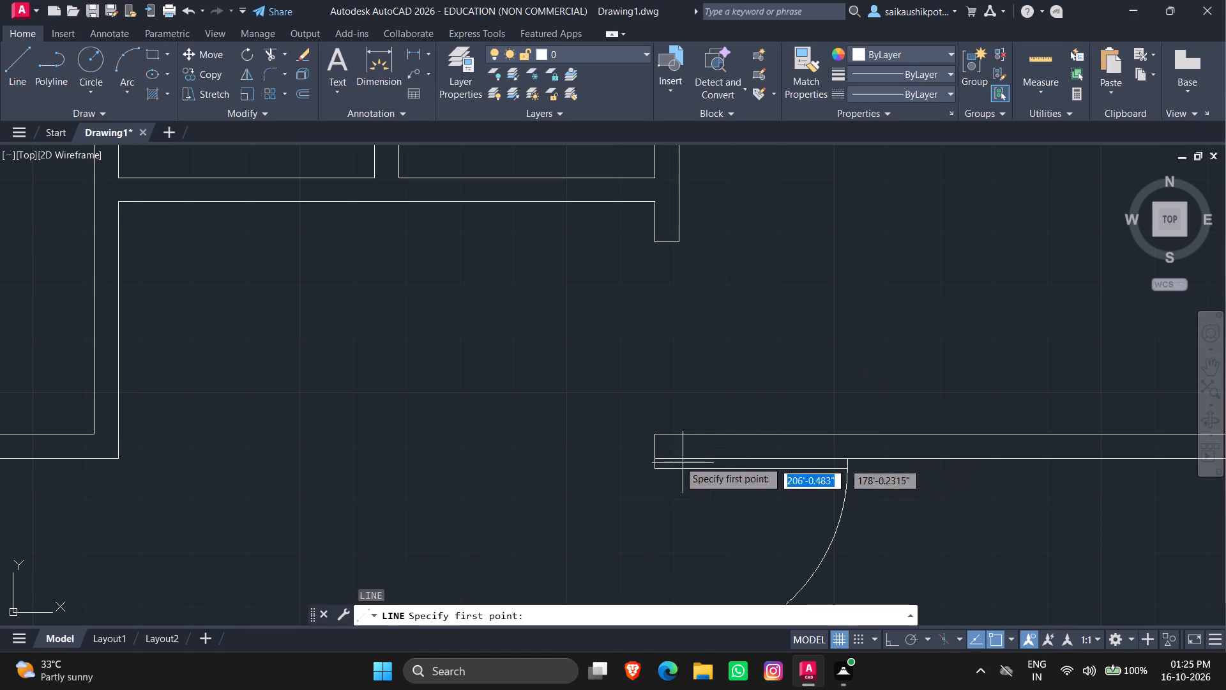
click(652, 434)
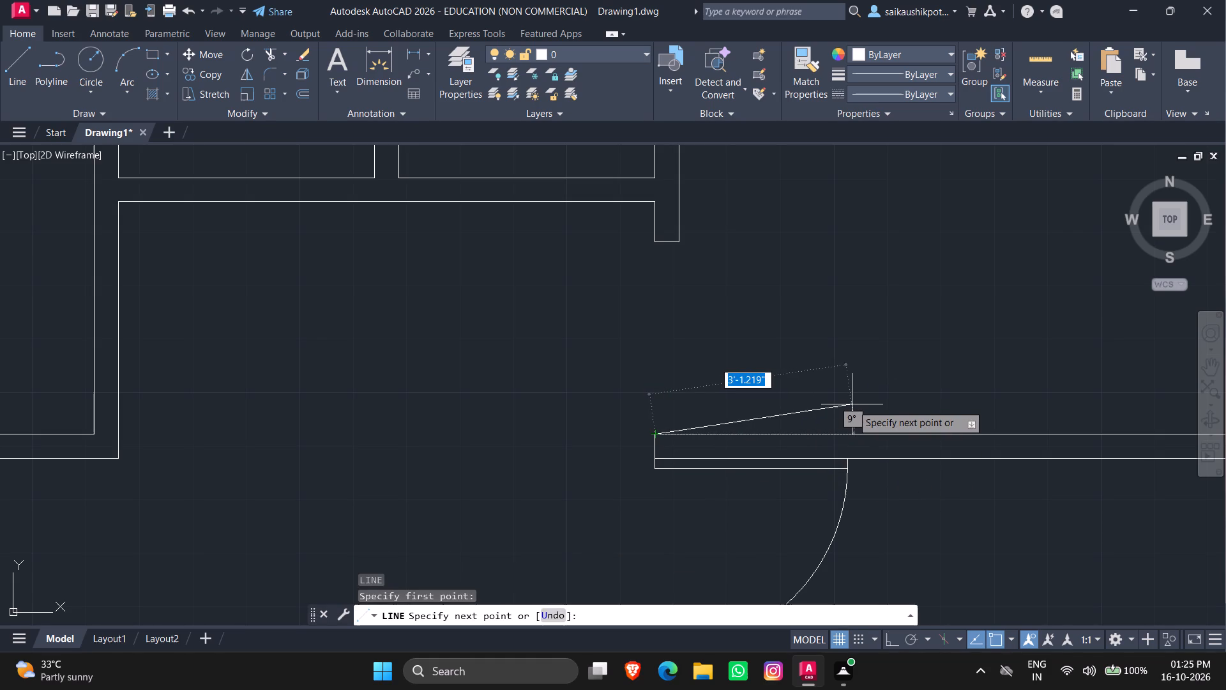
key(F9)
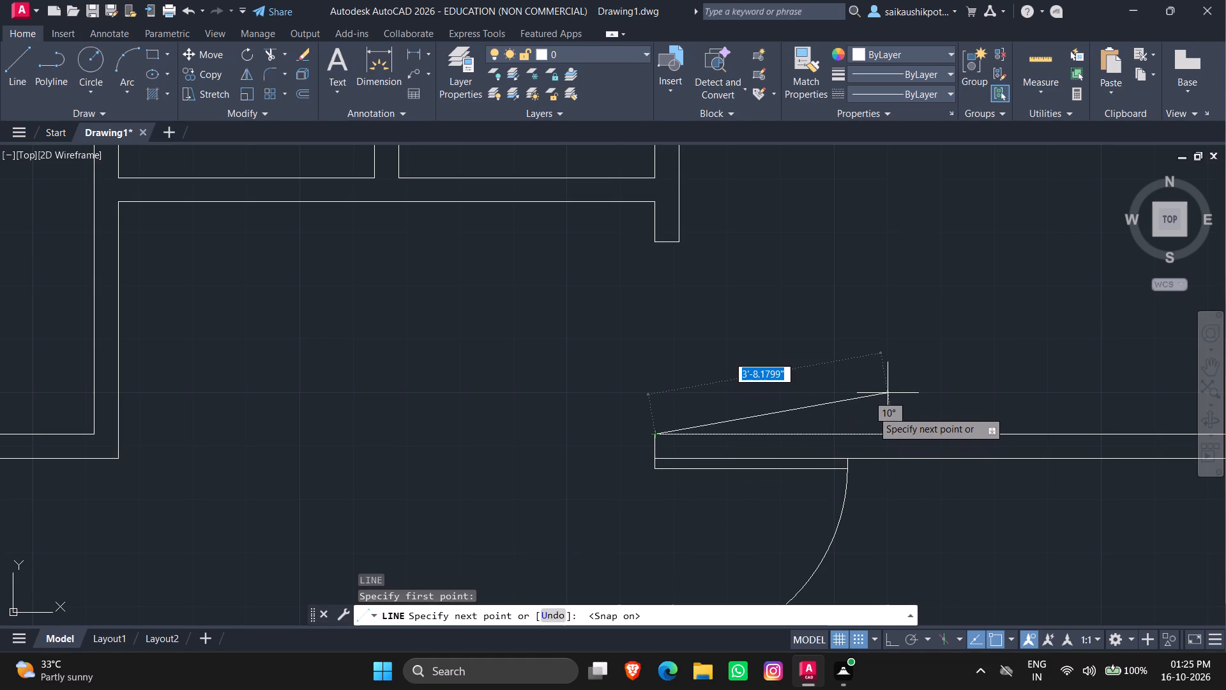
key(F9)
key(F9)
key(F8)
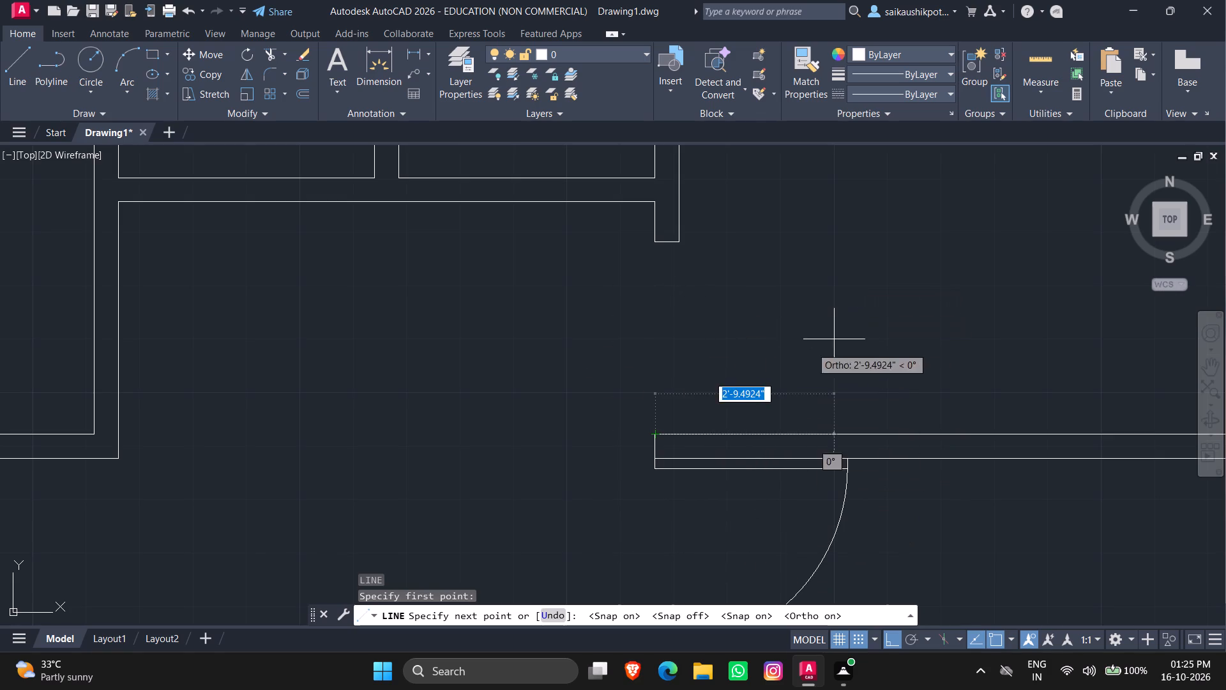
key(F9)
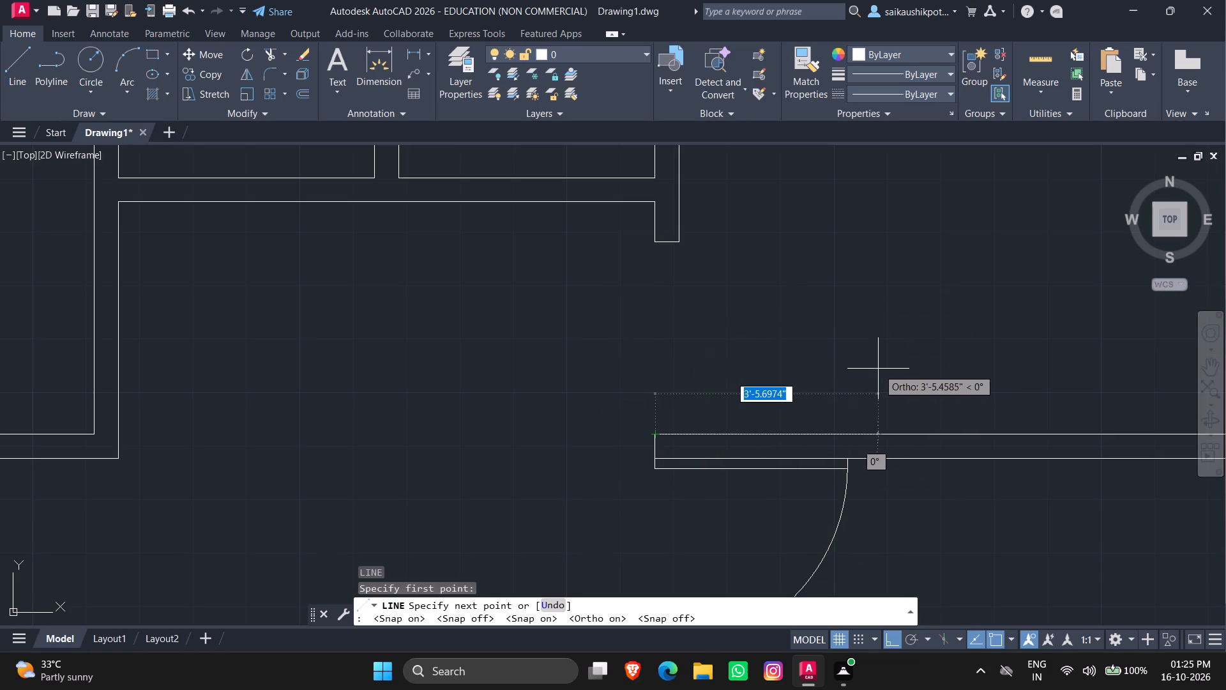
text(3')
key(Return)
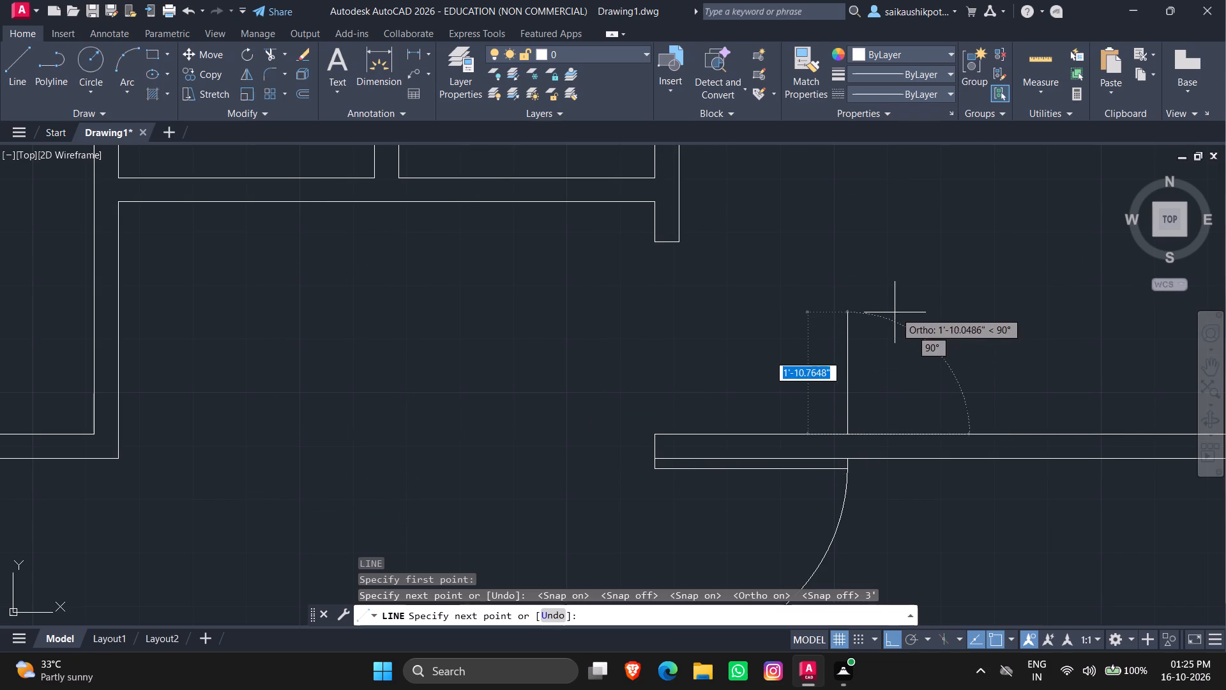
text(2")
key(Return)
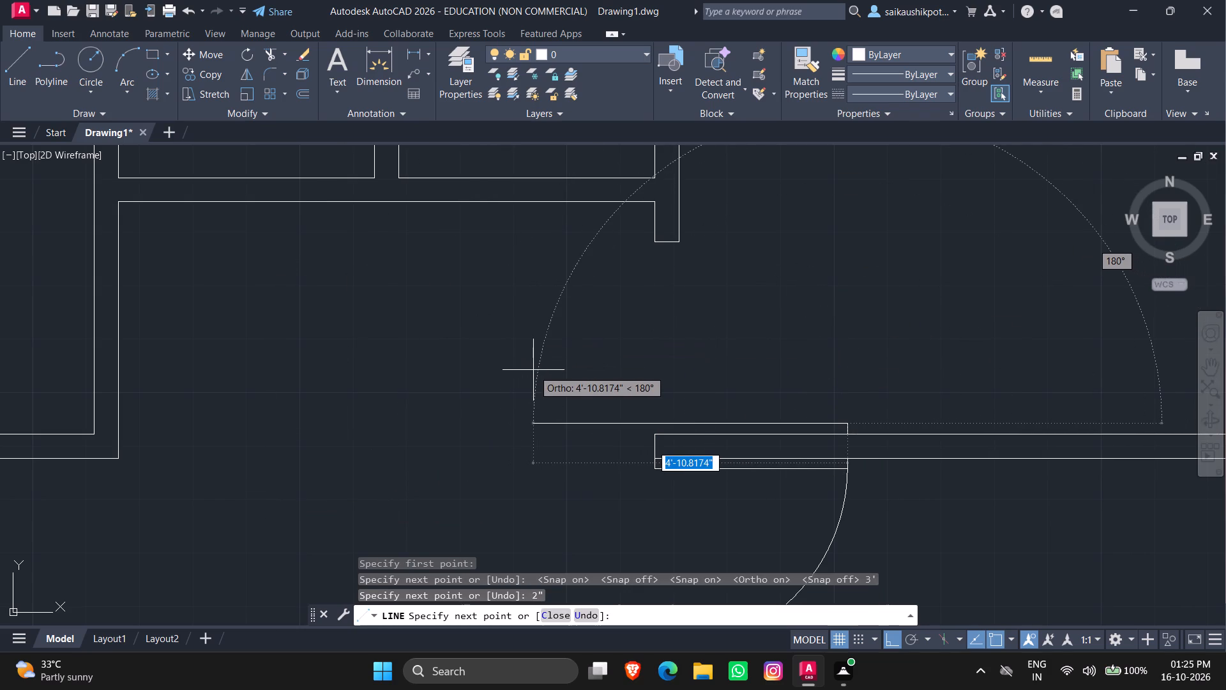
text(3')
key(Return)
scroll(632, 467, up, 3)
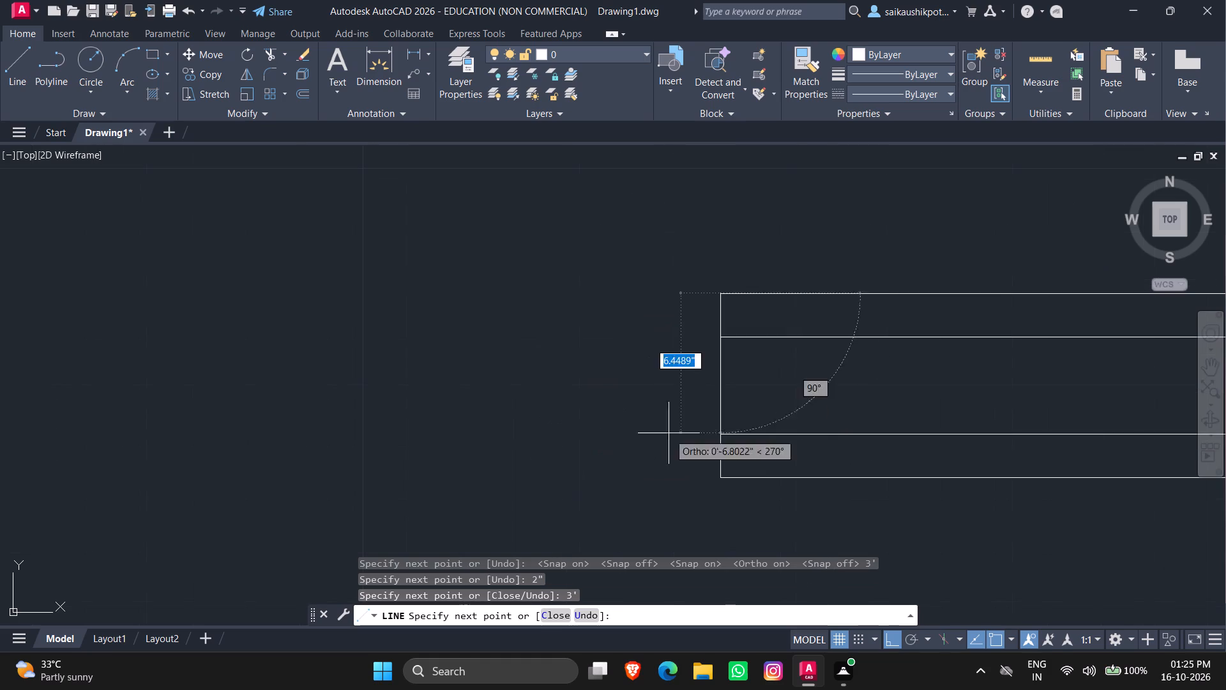
click(723, 337)
key(Escape)
With Ortho off, draw a three-point swing arc from the upper jamb's hall-side corner to the new leaf's upper right corner.
scroll(679, 392, down, 4)
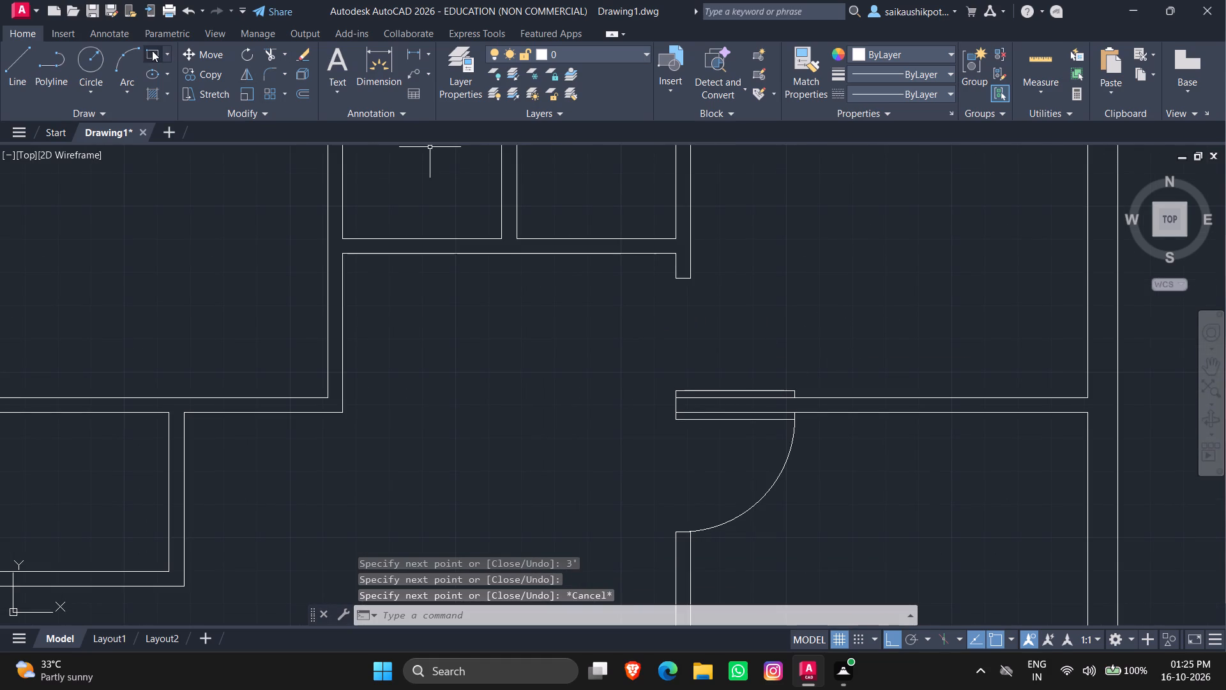
click(121, 52)
click(676, 277)
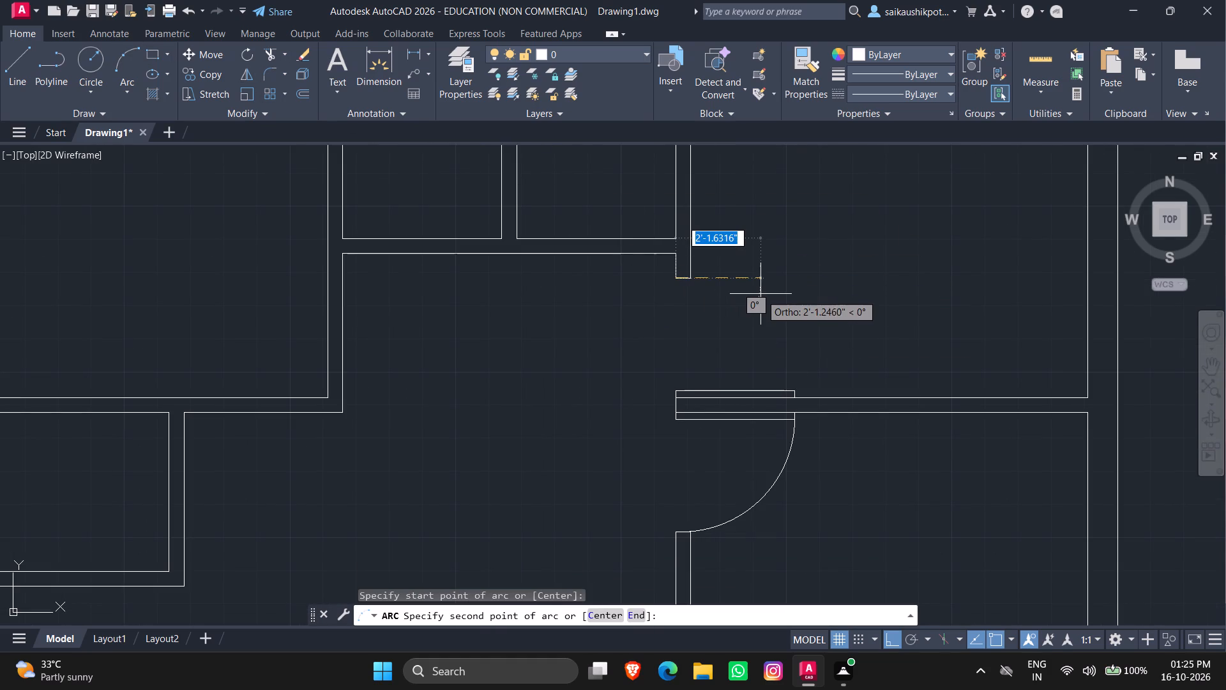
key(F8)
click(787, 298)
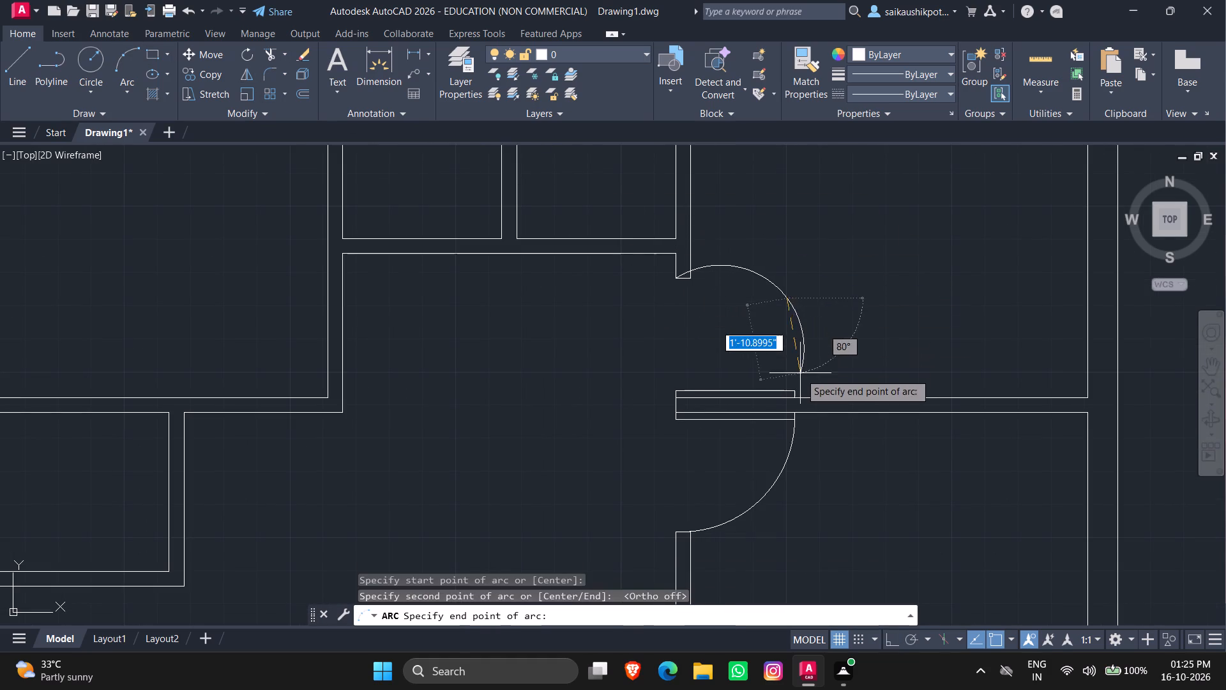
click(794, 385)
Stretch the swing arc's midpoint inward to reshape it into roughly a quarter circle of about 2'-10" radius.
scroll(819, 342, up, 2)
click(779, 254)
click(694, 328)
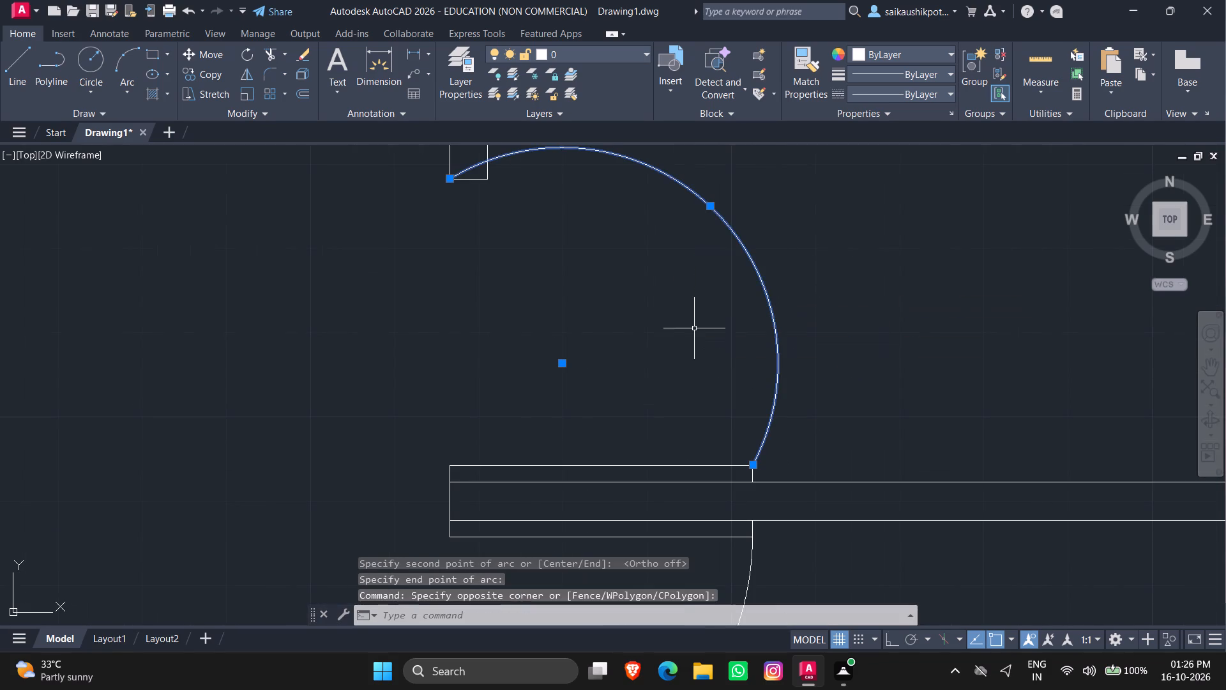
click(709, 207)
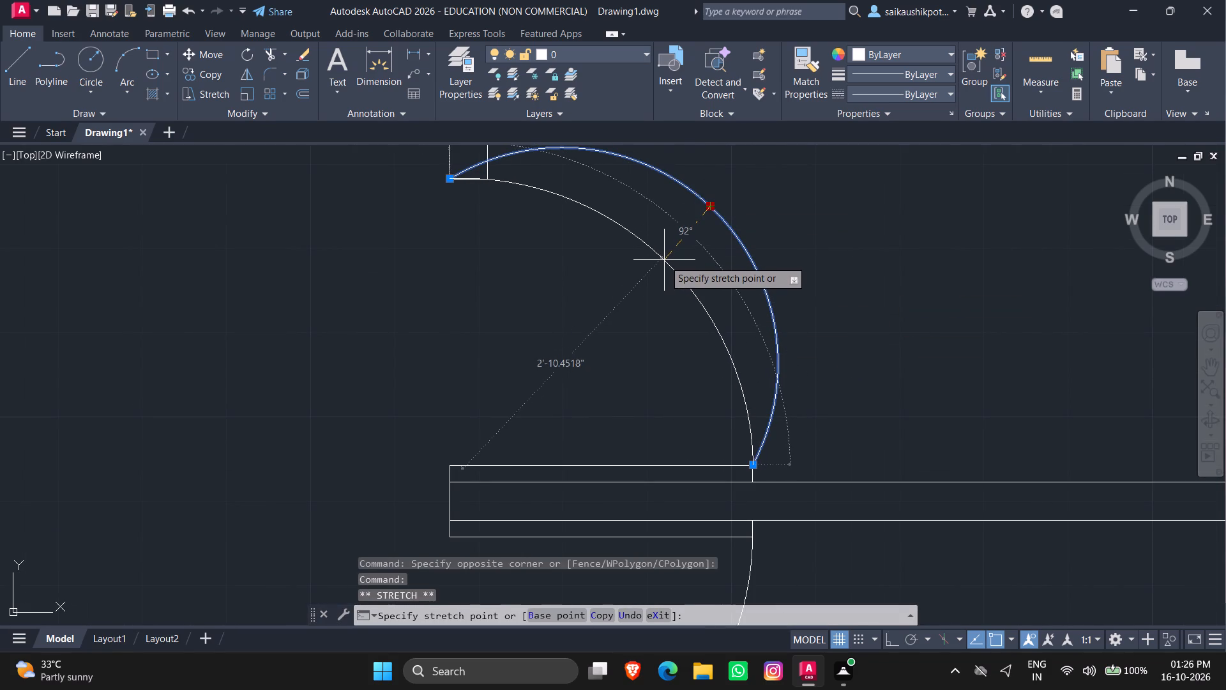
click(664, 260)
key(Escape)
key(Escape)
With Ortho on, draw a vertical line across the left small upper room's lower wall, about 4" from its lower right inner corner.
scroll(693, 276, down, 5)
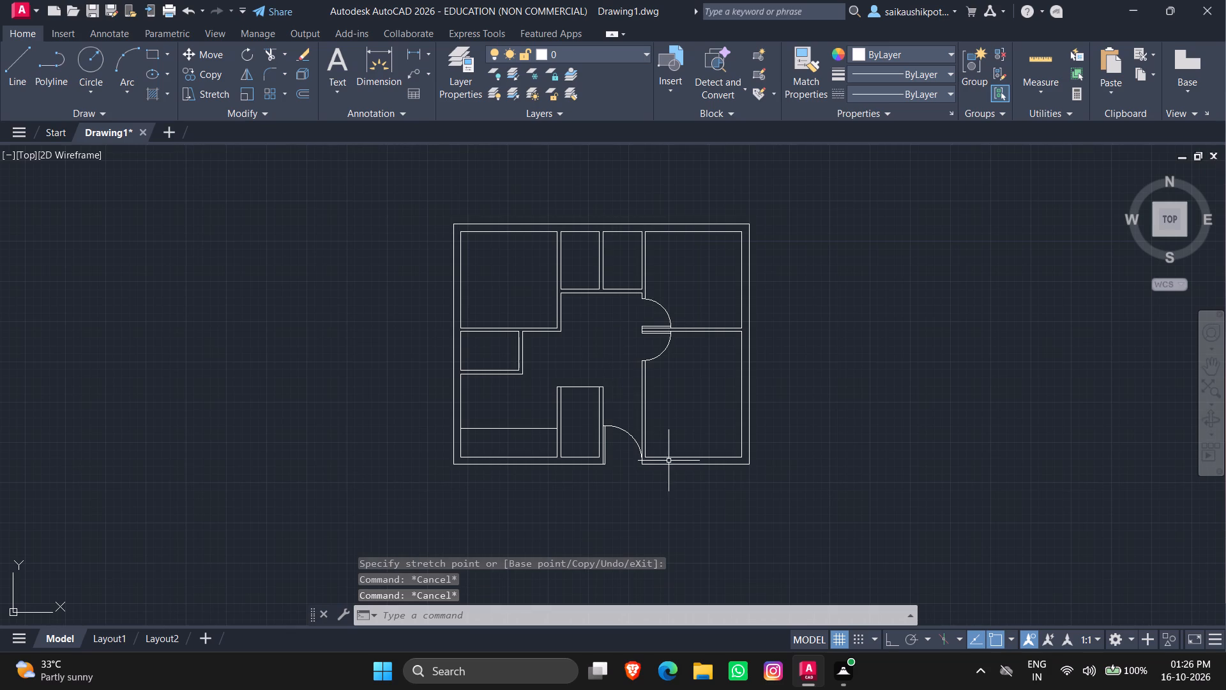
scroll(607, 262, up, 3)
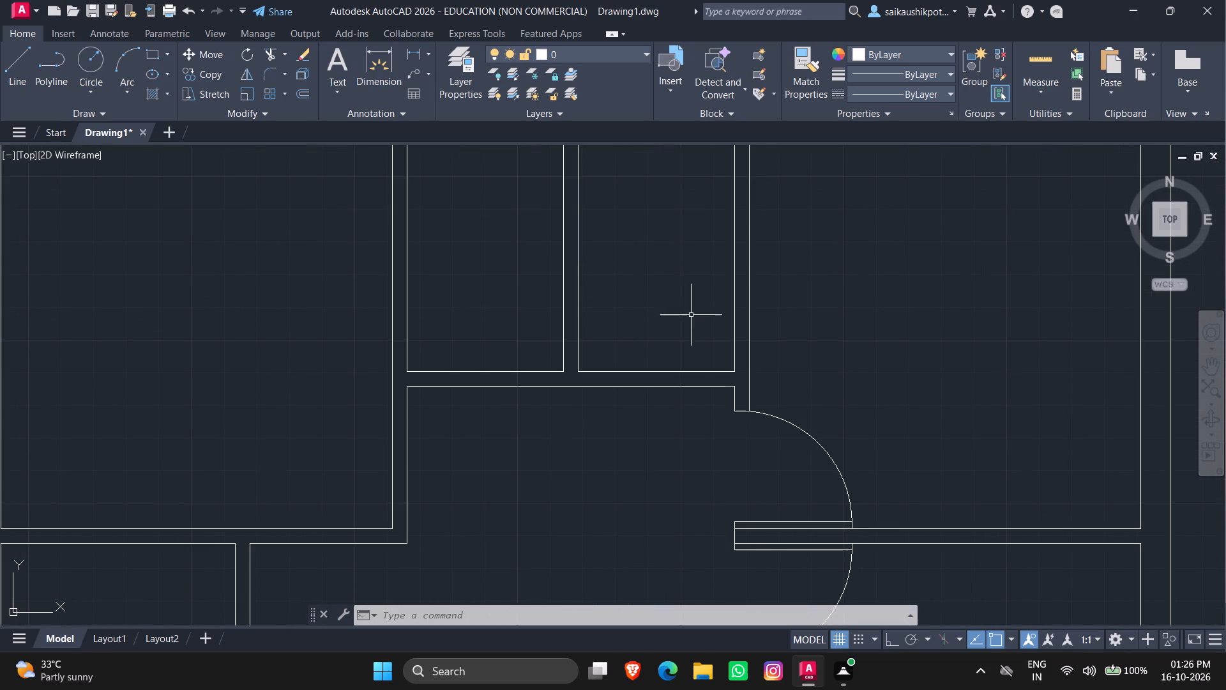
scroll(496, 423, up, 1)
key(l)
key(Return)
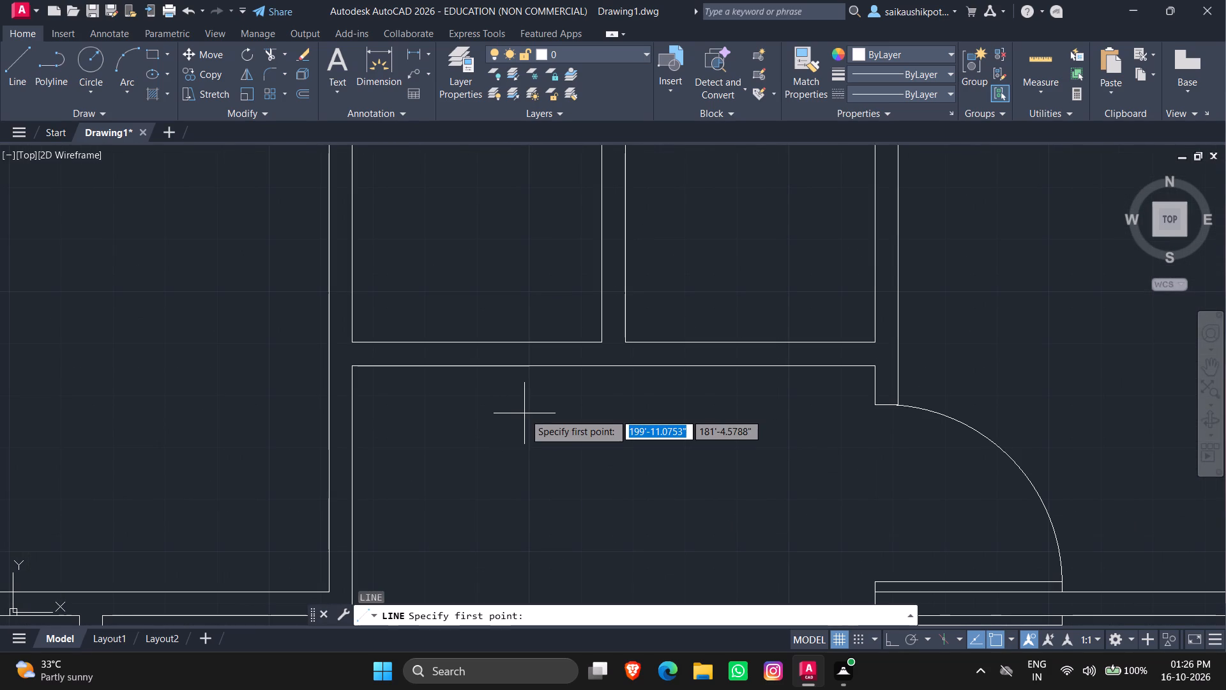
key(F8)
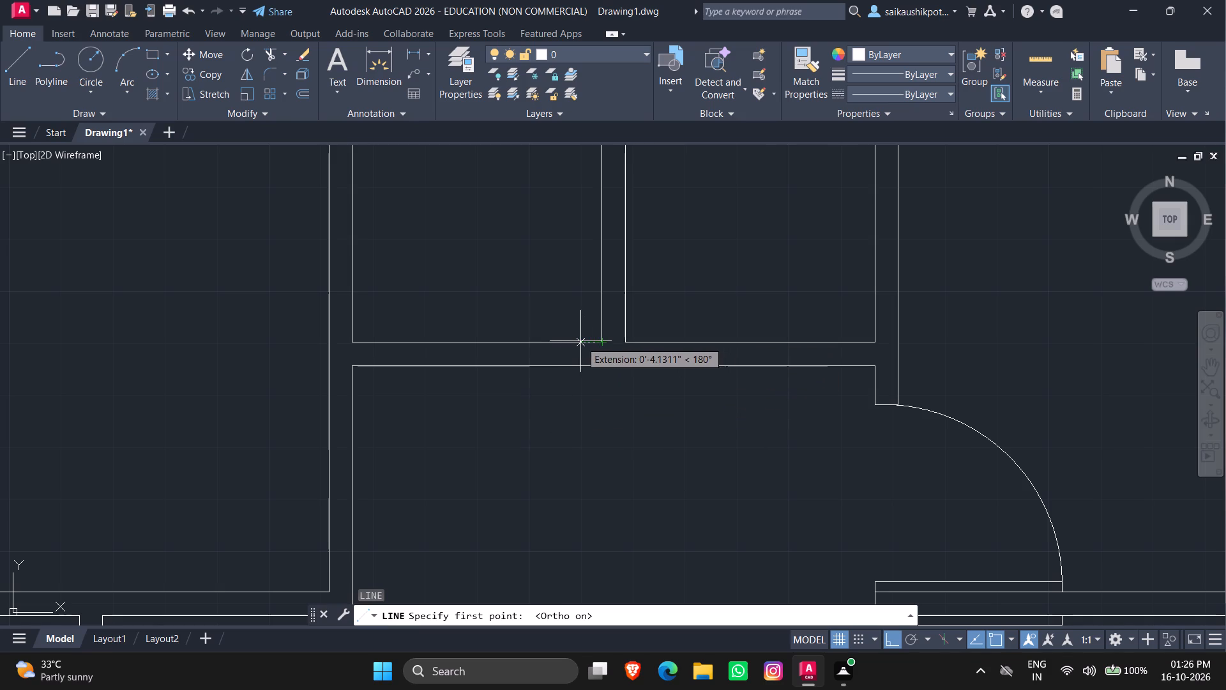
click(580, 341)
click(574, 360)
key(Escape)
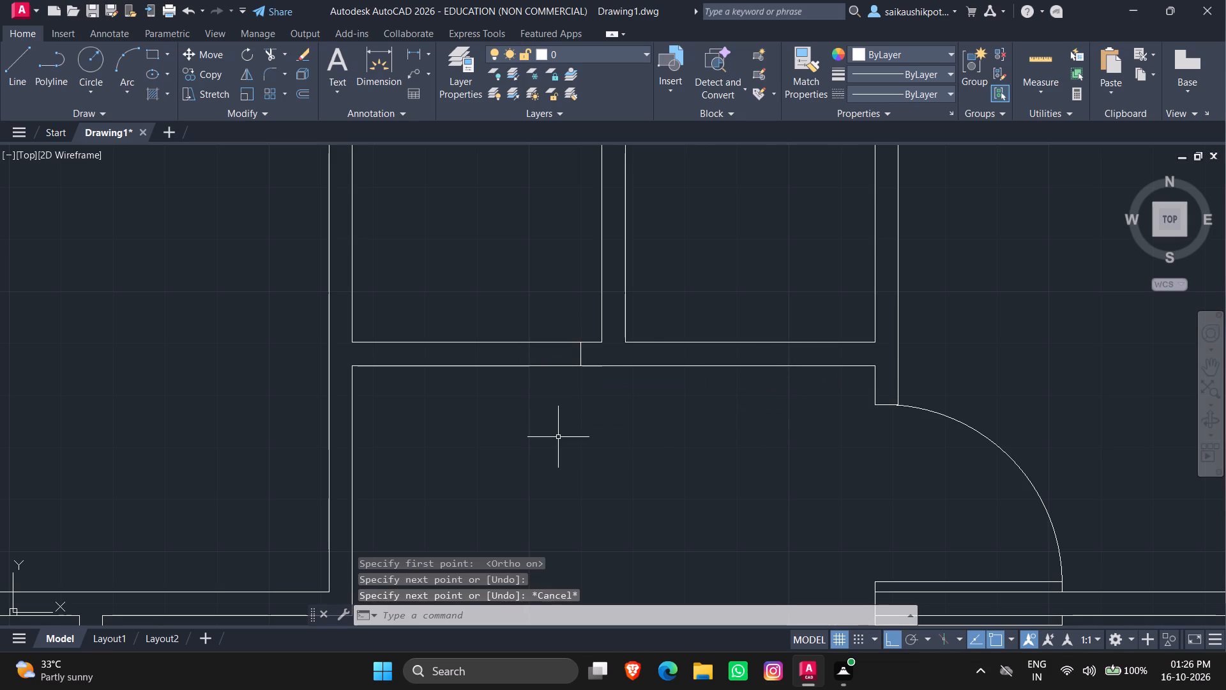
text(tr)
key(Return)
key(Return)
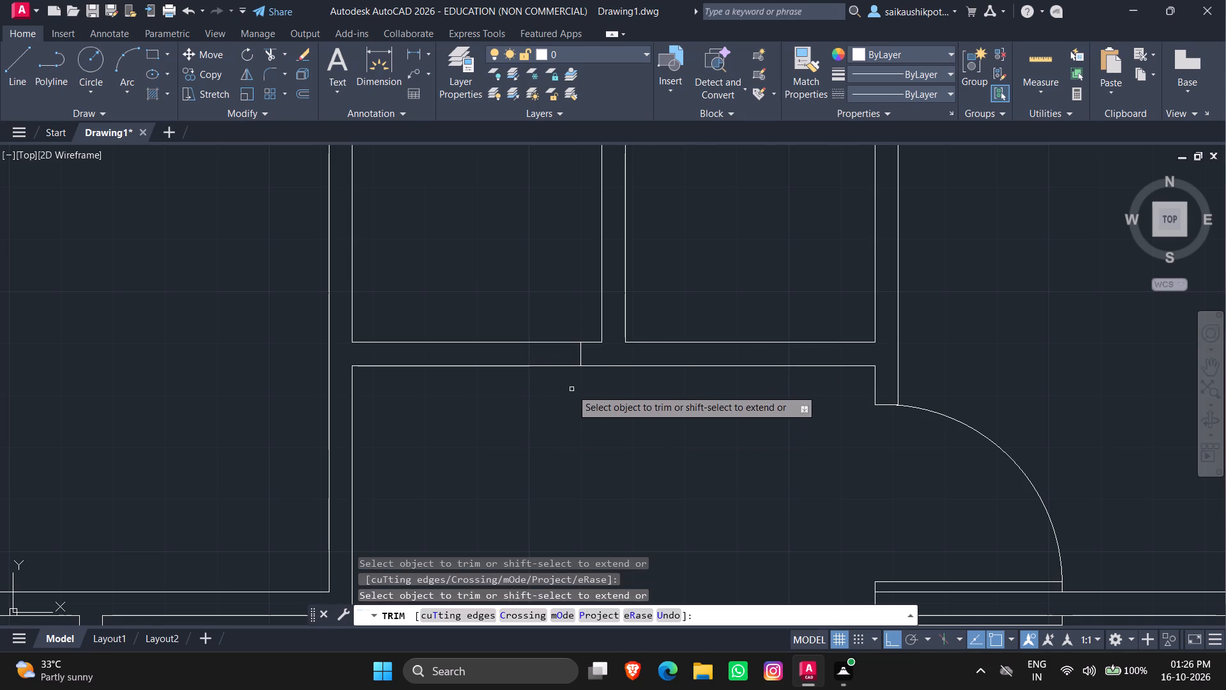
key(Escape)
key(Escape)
Offset the new wall-crossing line 2' to the left to mark the small room's door opening.
key(o)
key(Return)
text(2')
key(Return)
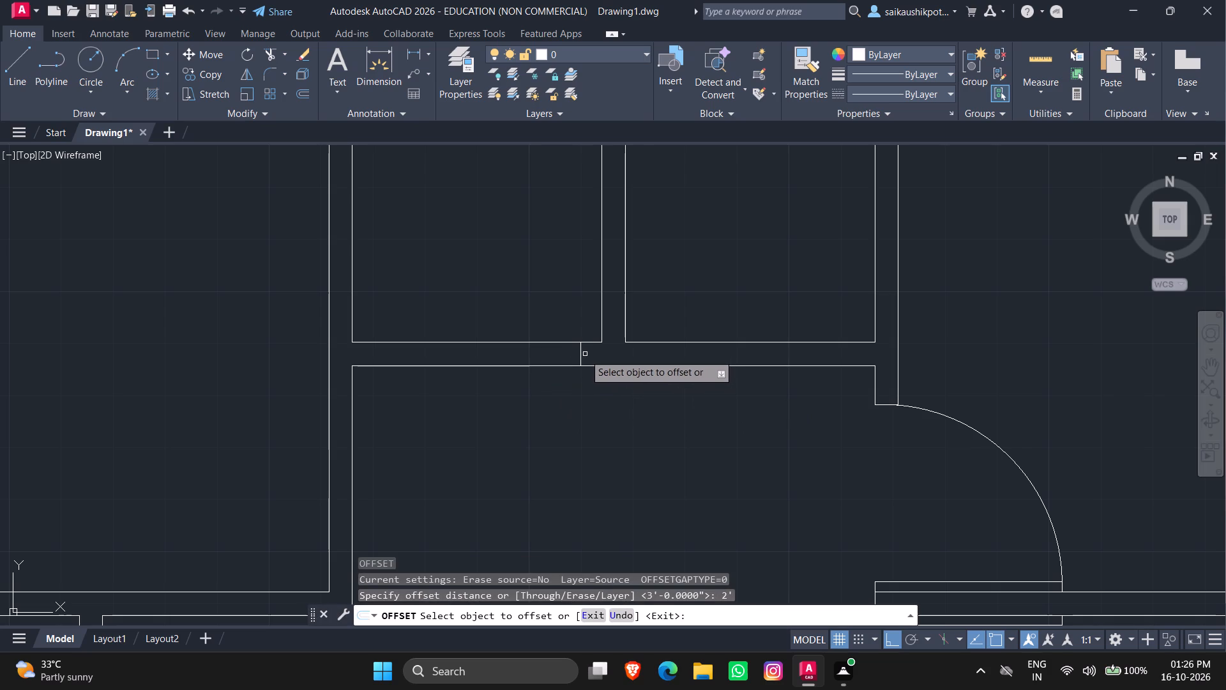
click(579, 356)
click(464, 427)
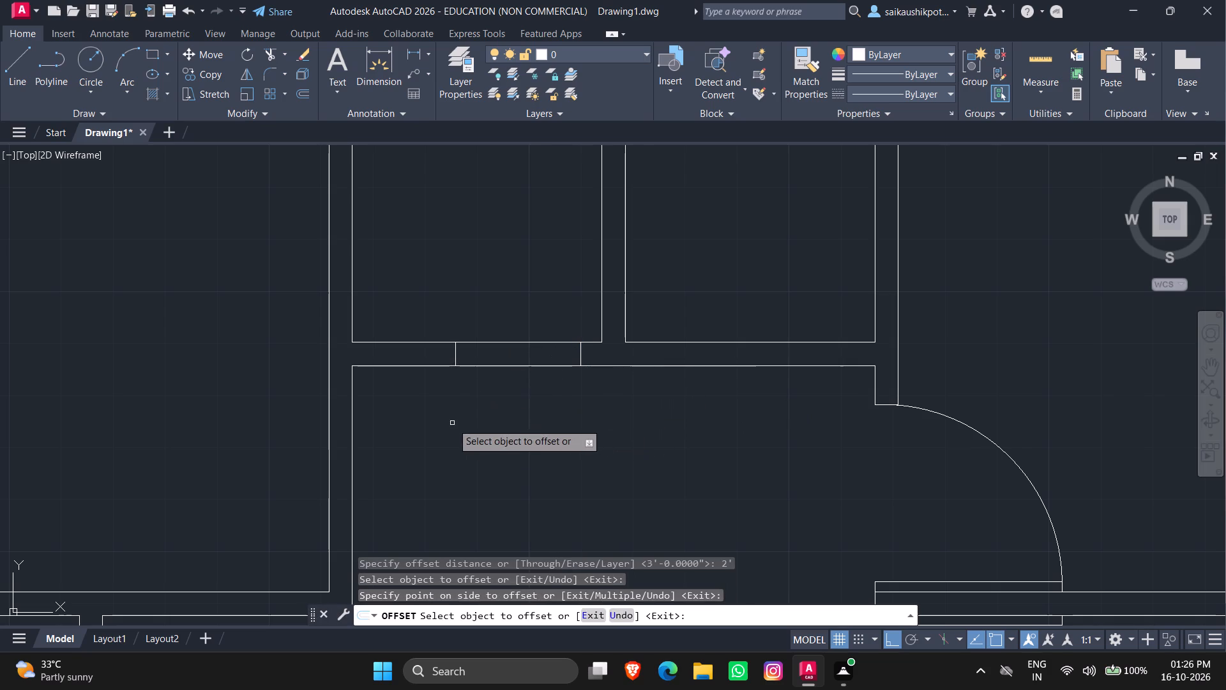
key(Escape)
key(Escape)
Trim both wall lines between the two jamb lines to open the small room's doorway.
text(tr)
key(Return)
key(Return)
click(512, 425)
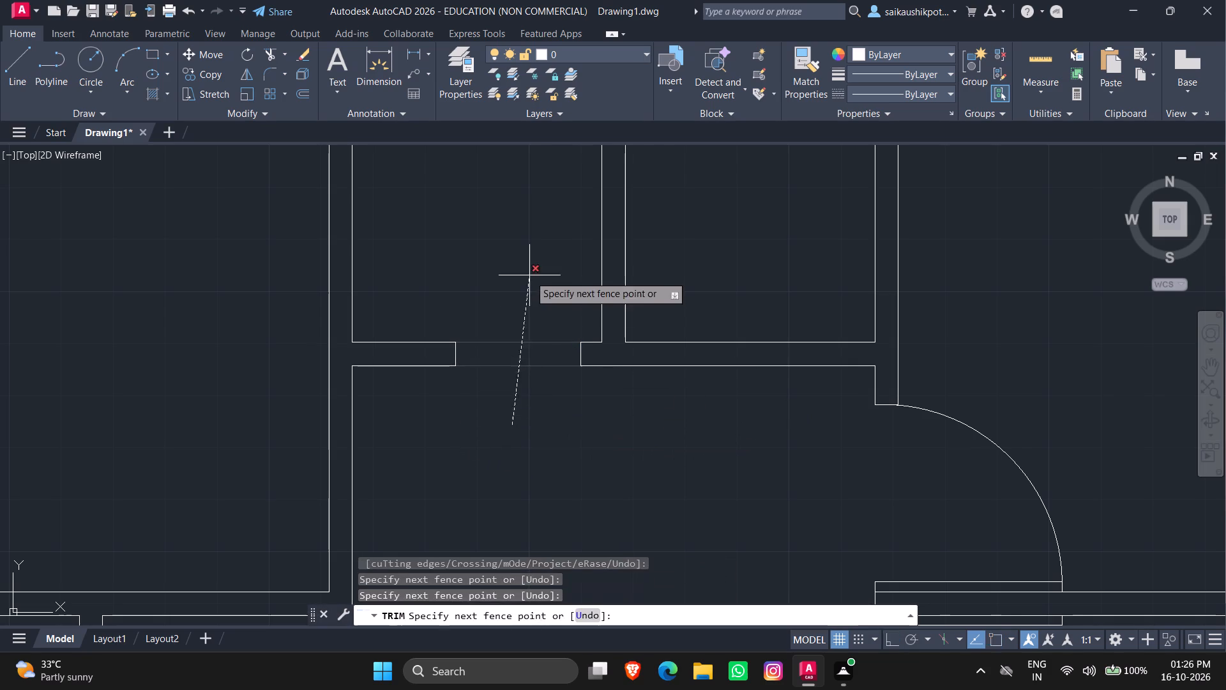
click(529, 275)
key(Escape)
key(Escape)
Draw a 2' by 2" door leaf upward from the hall-side corner of the small room's right jamb, closing it at its base.
key(l)
key(Return)
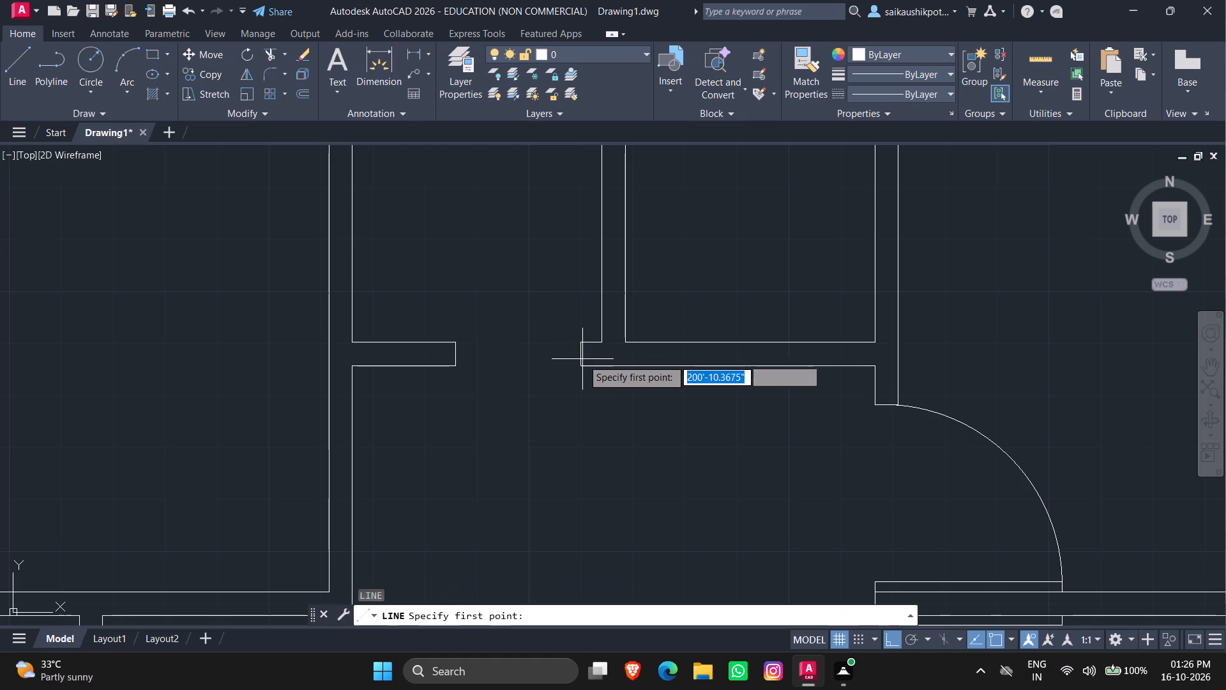
click(583, 363)
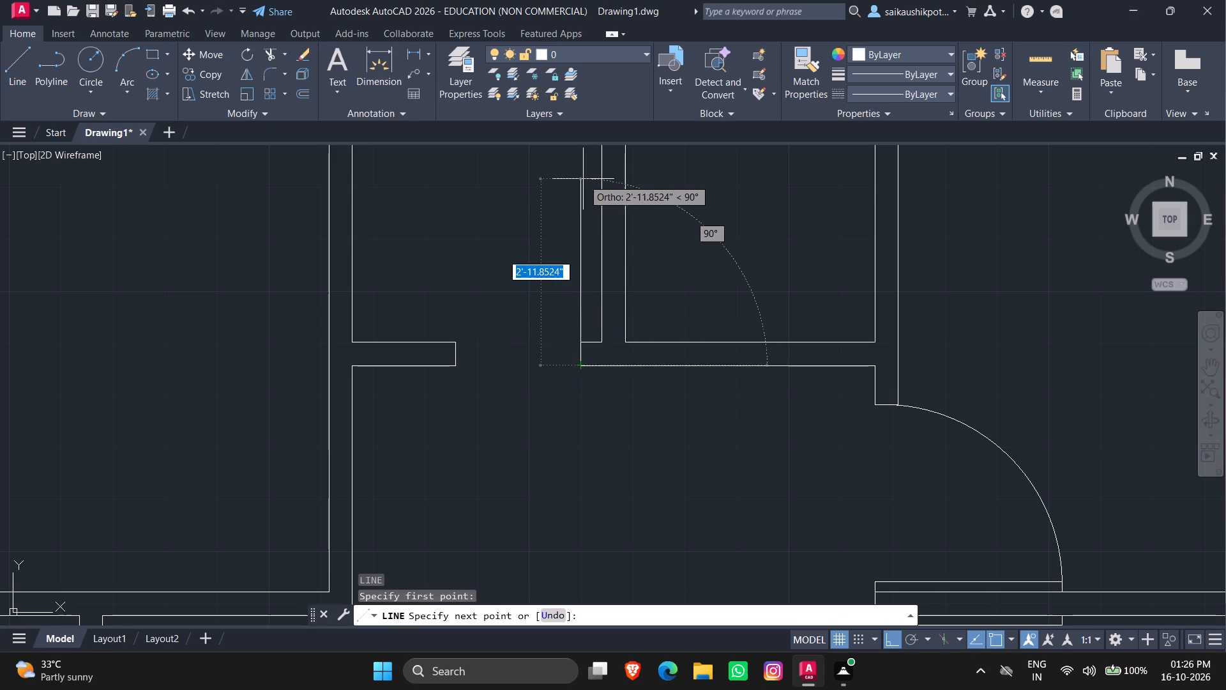
text(2')
key(Return)
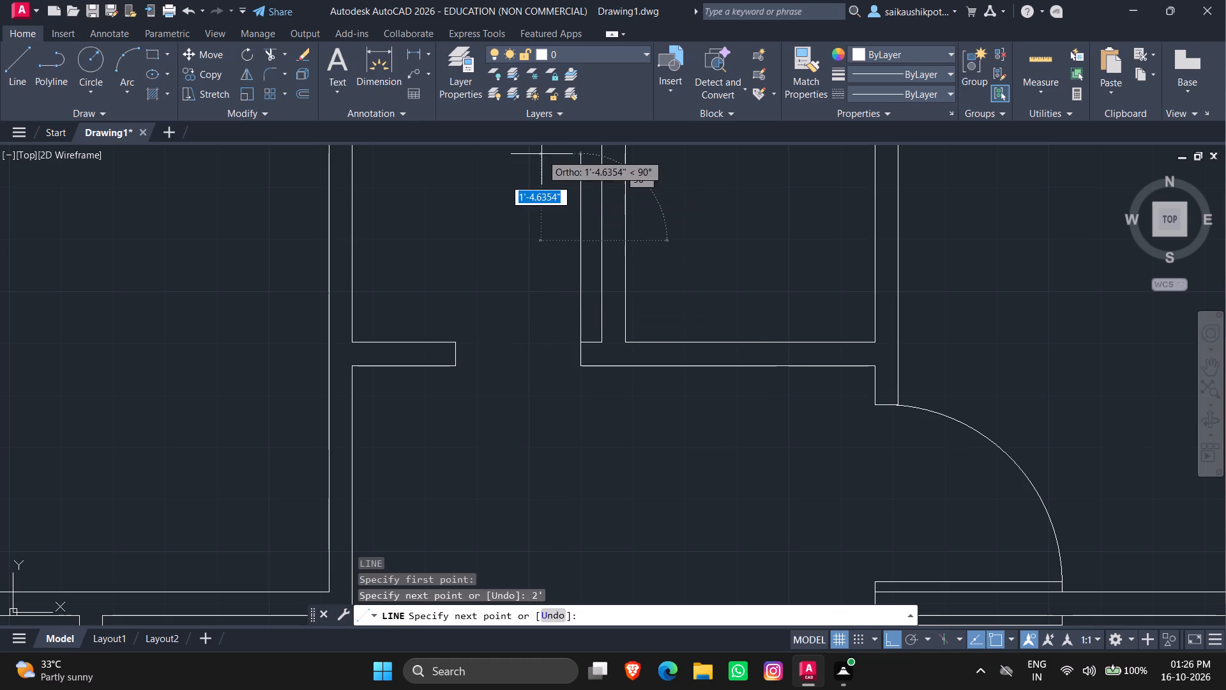
text(2")
key(Return)
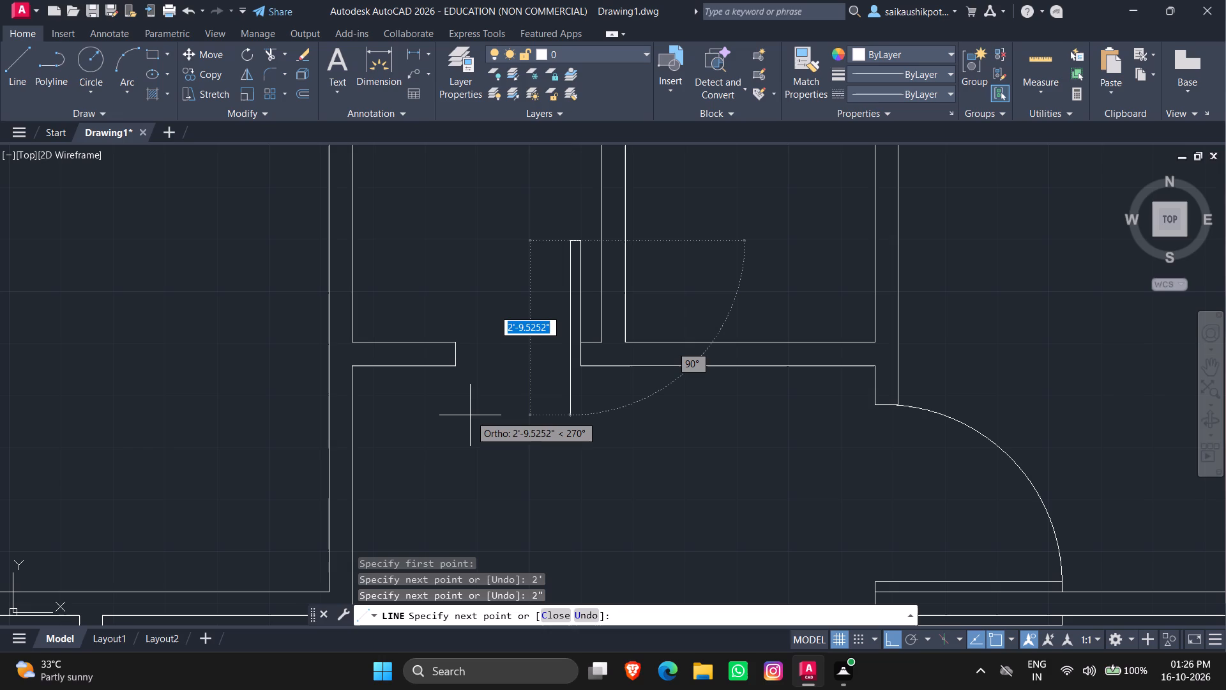
text(2')
key(Return)
scroll(580, 389, up, 2)
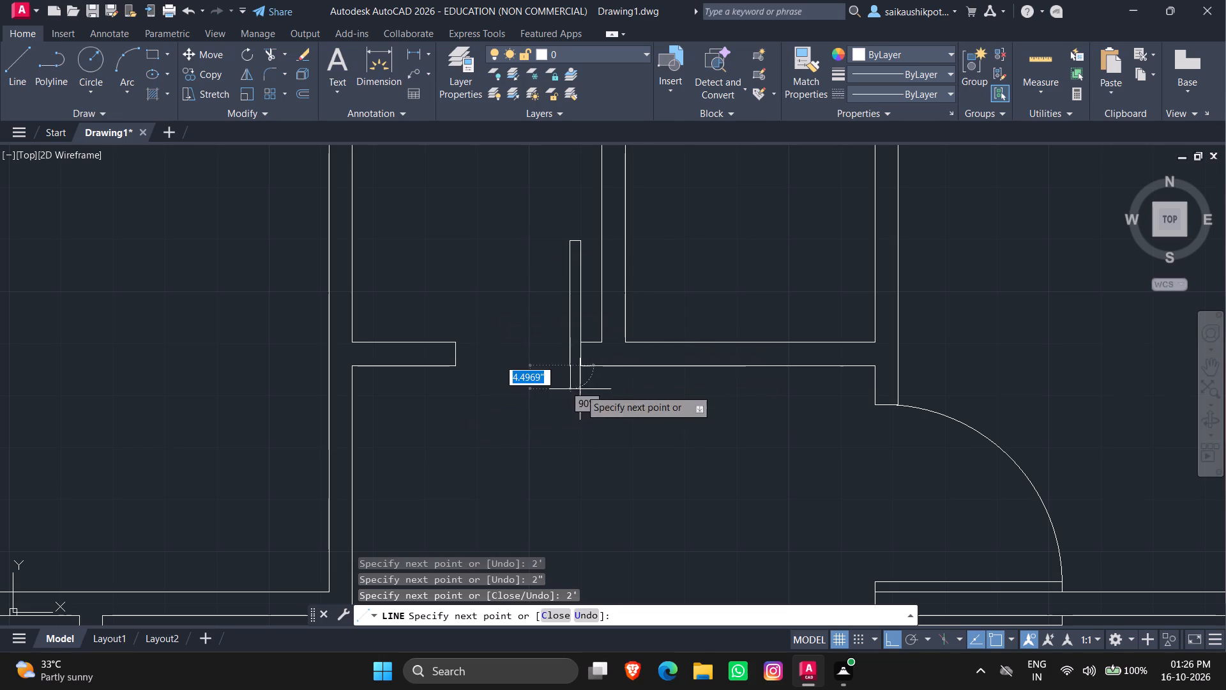
scroll(580, 389, up, 1)
click(584, 351)
key(Escape)
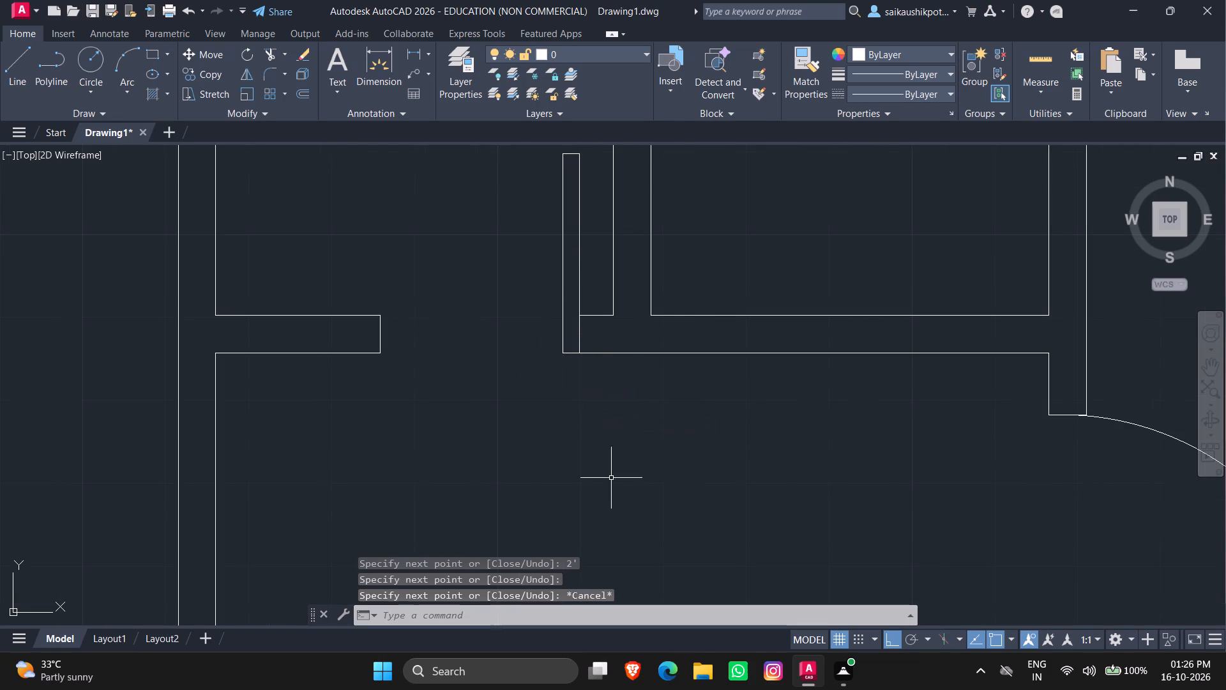
key(Escape)
With Ortho off, draw a three-point swing arc from the left jamb's hall-side corner to the 2' leaf's upper left corner.
scroll(620, 491, down, 2)
click(128, 56)
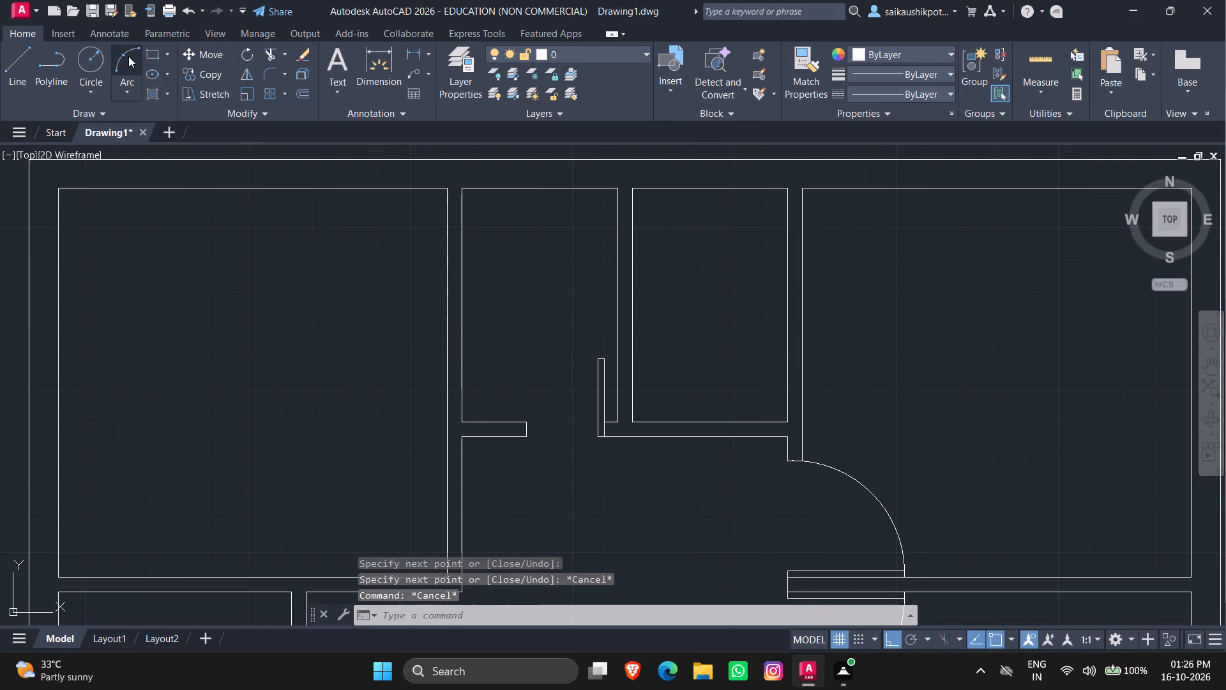
click(530, 438)
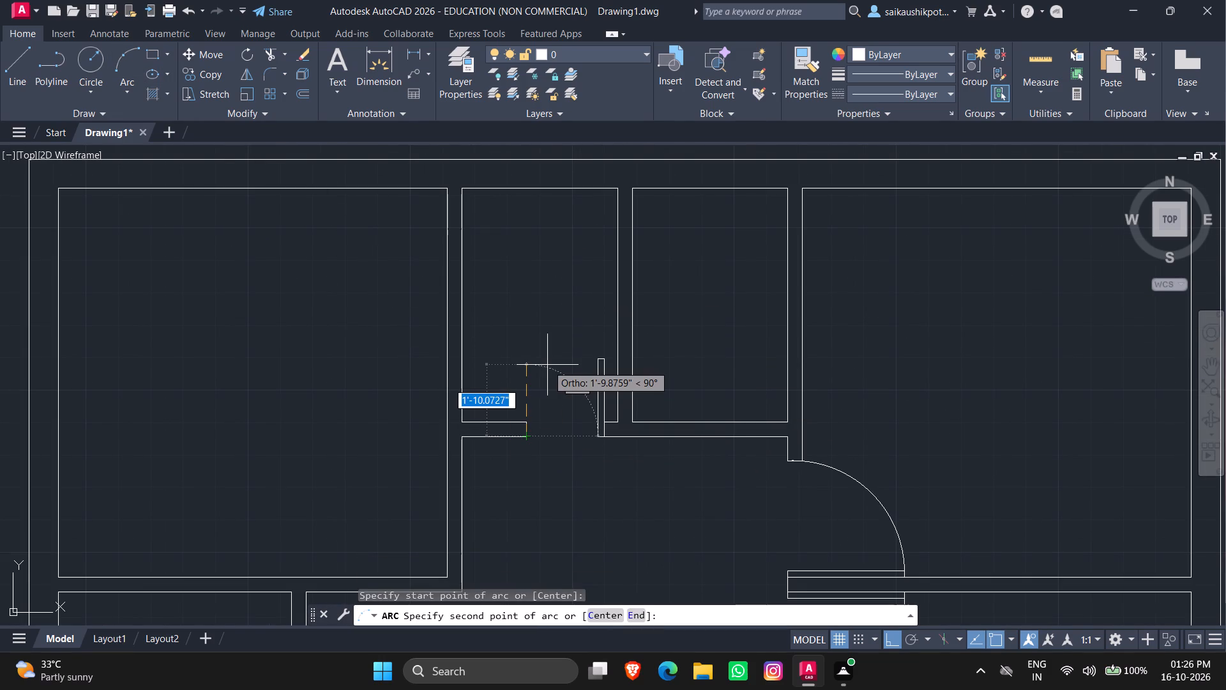
key(F8)
click(556, 367)
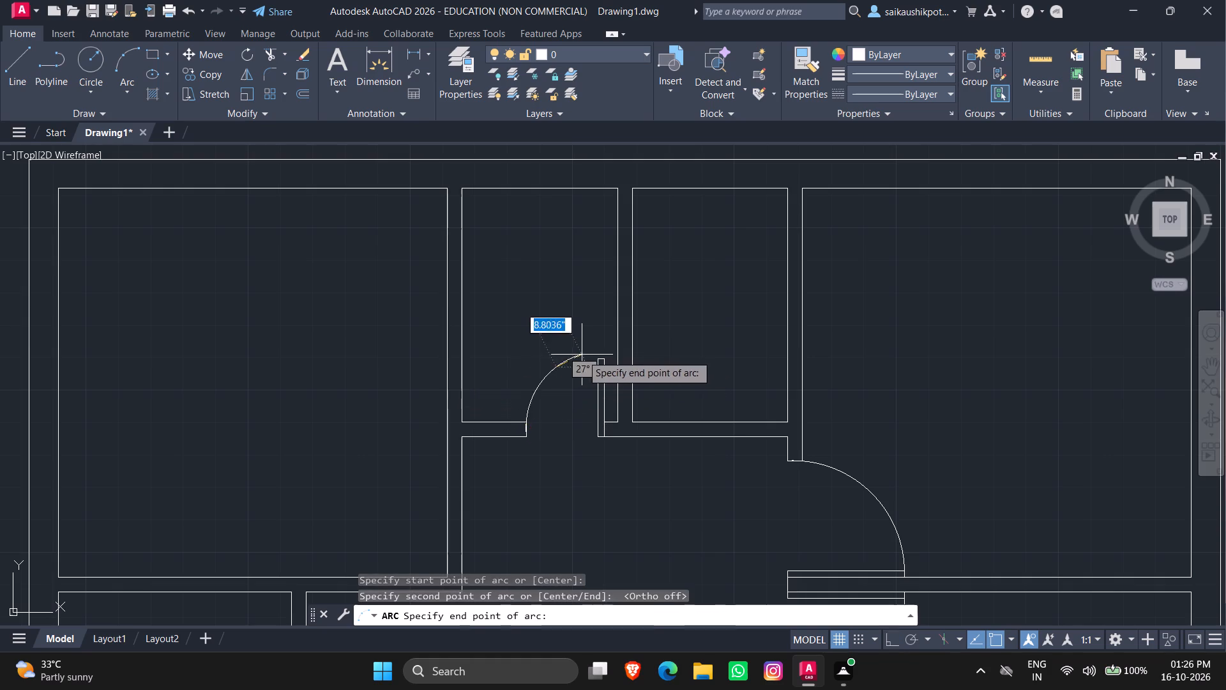
click(596, 360)
Stretch the small door arc's midpoint slightly inward to reshape it to a radius of about 1'-11".
click(560, 390)
click(529, 355)
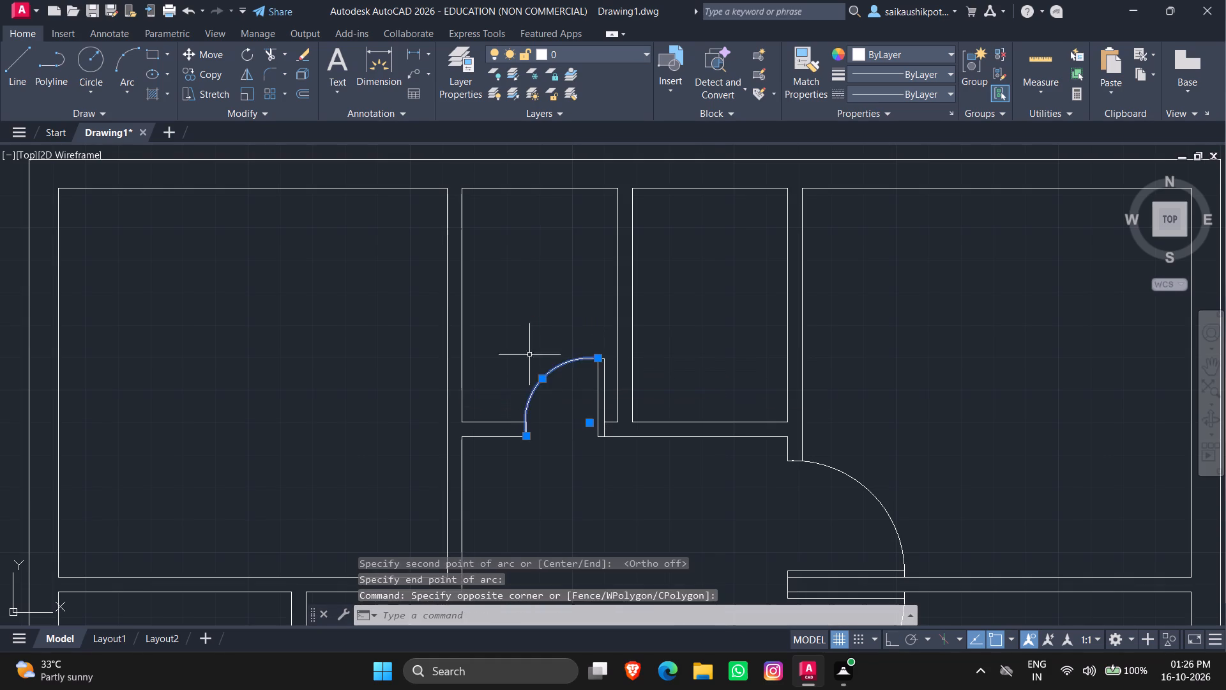
scroll(545, 390, up, 2)
click(534, 366)
scroll(556, 385, up, 2)
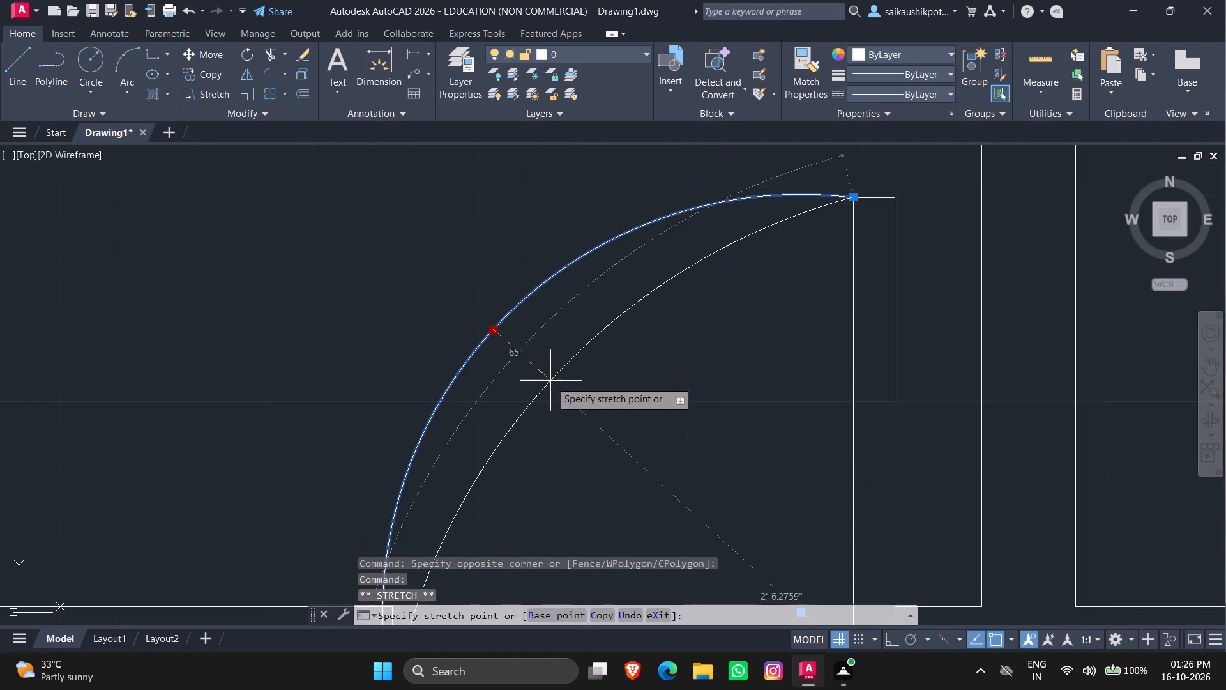
click(523, 347)
key(Escape)
key(Escape)
With Ortho on, draw a horizontal jamb line across the right wall of the right-hand small room, slightly above its lower corner.
scroll(527, 346, down, 4)
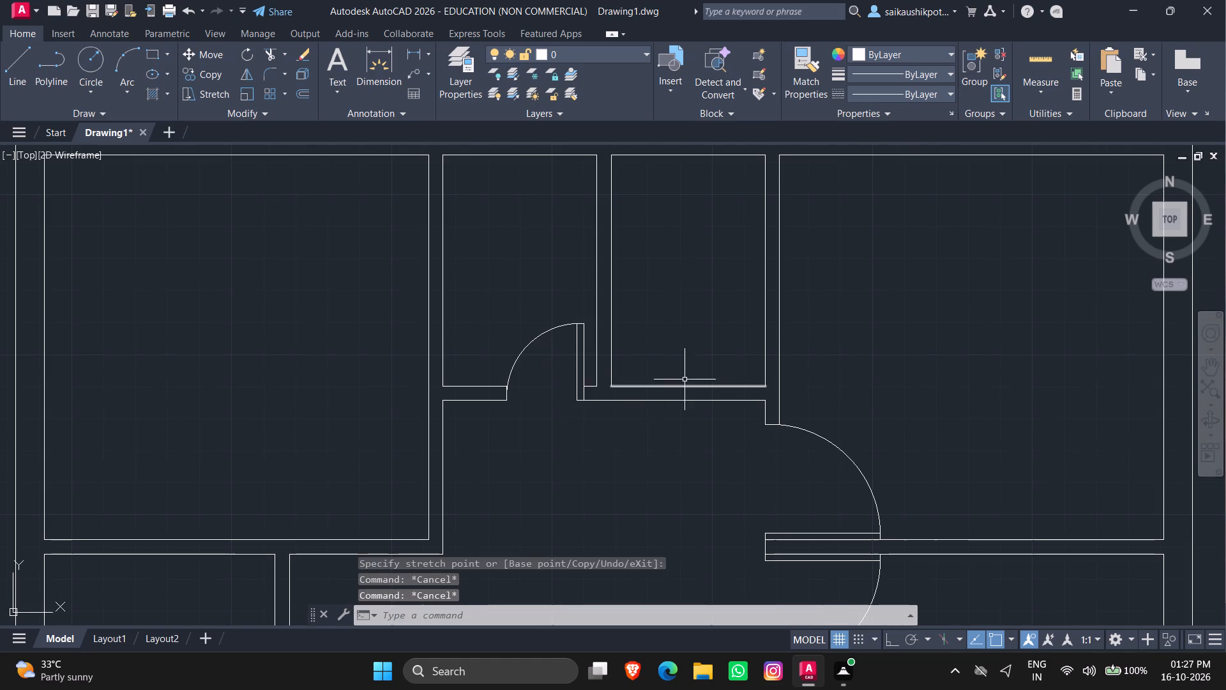
scroll(703, 402, down, 2)
scroll(769, 353, up, 3)
key(l)
key(Return)
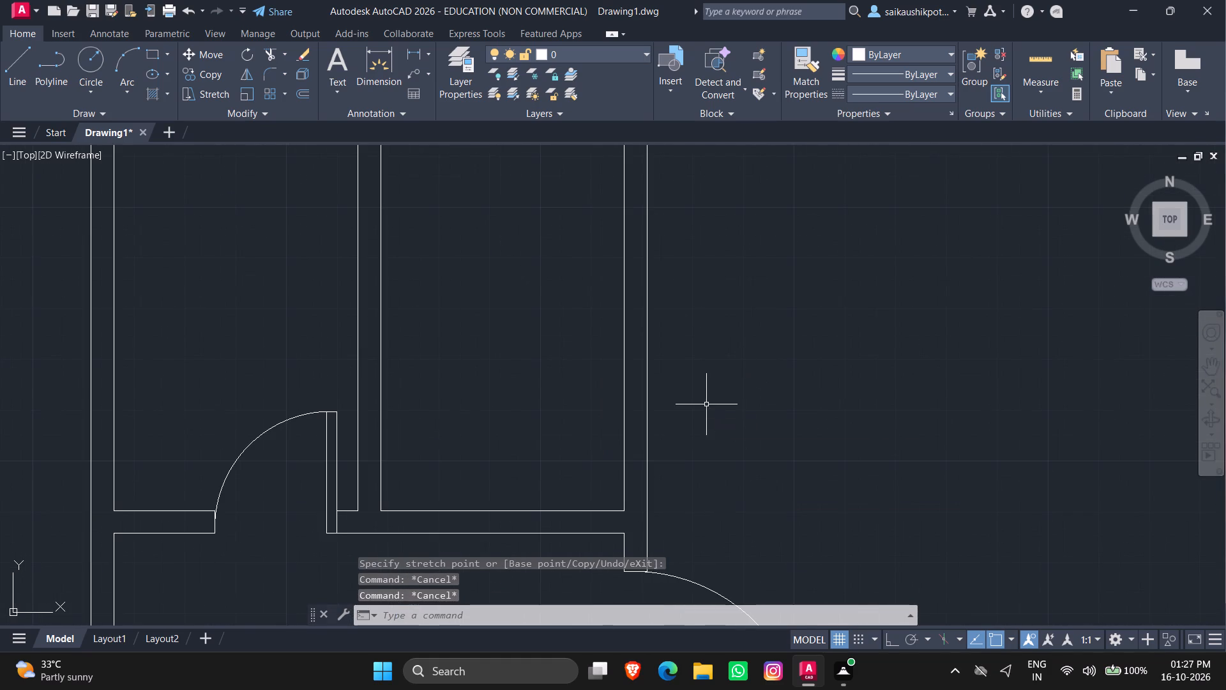
scroll(701, 489, up, 1)
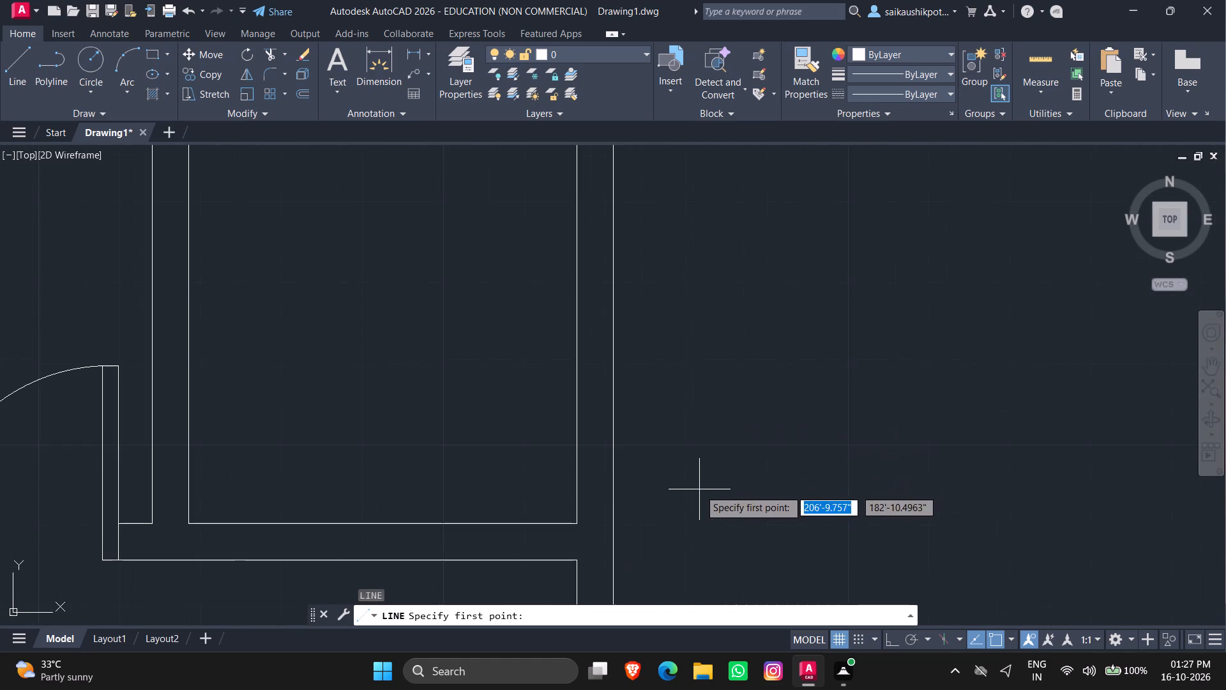
click(561, 464)
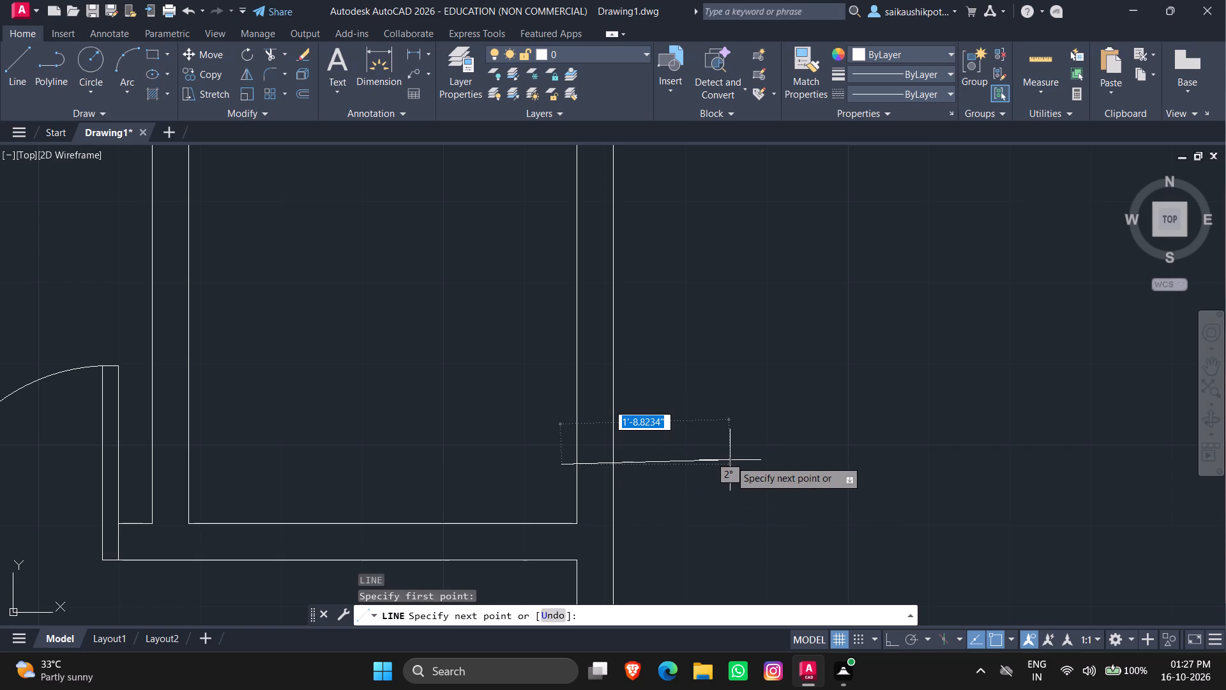
key(F8)
click(730, 460)
key(Escape)
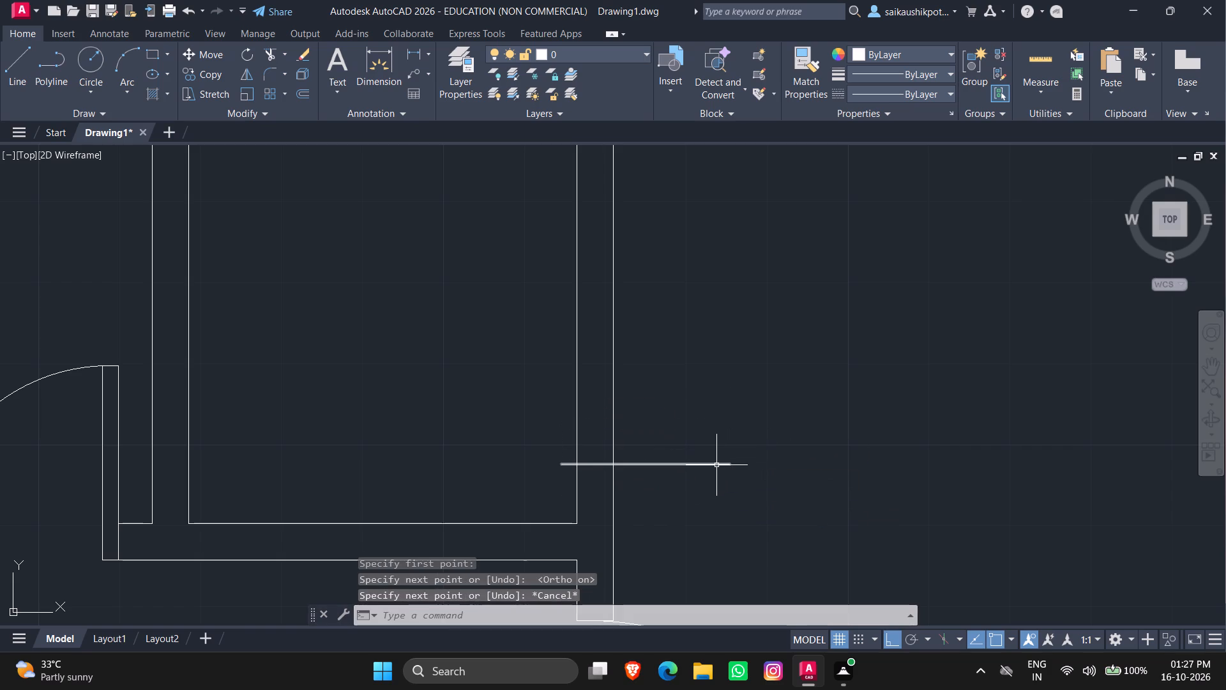
Trim both overhanging ends of the jamb line so it only spans the wall thickness.
text(tr)
key(Return)
key(Return)
click(697, 491)
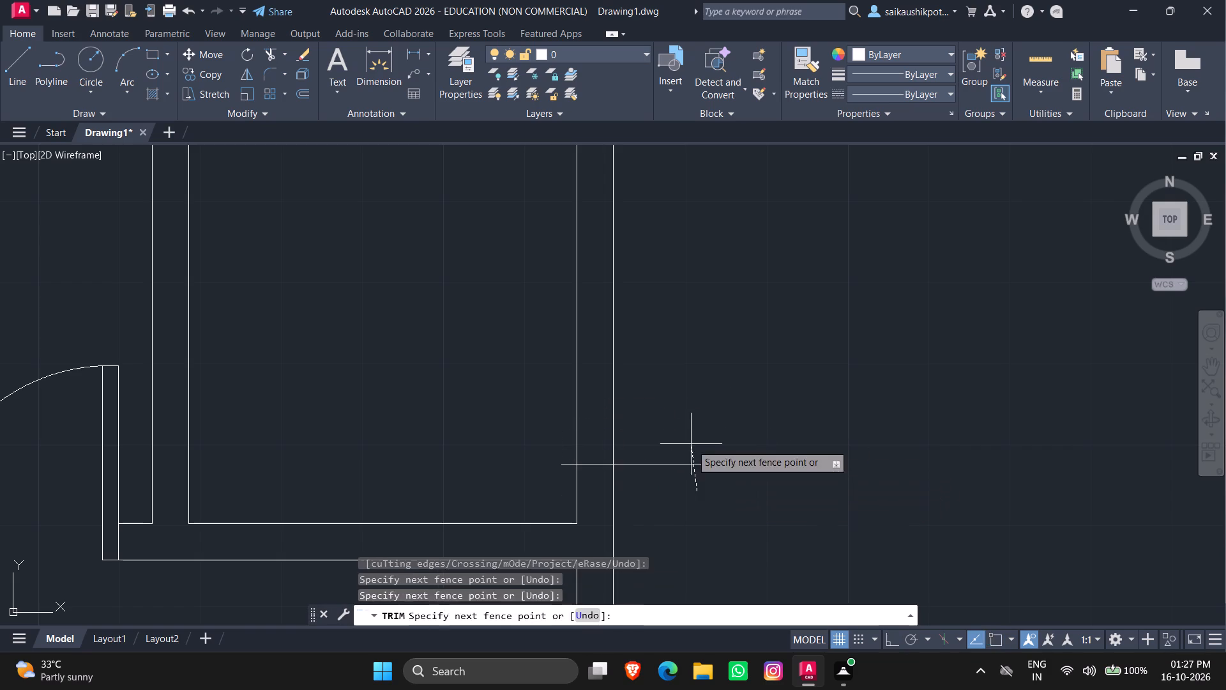
click(690, 426)
click(563, 470)
click(564, 455)
key(Escape)
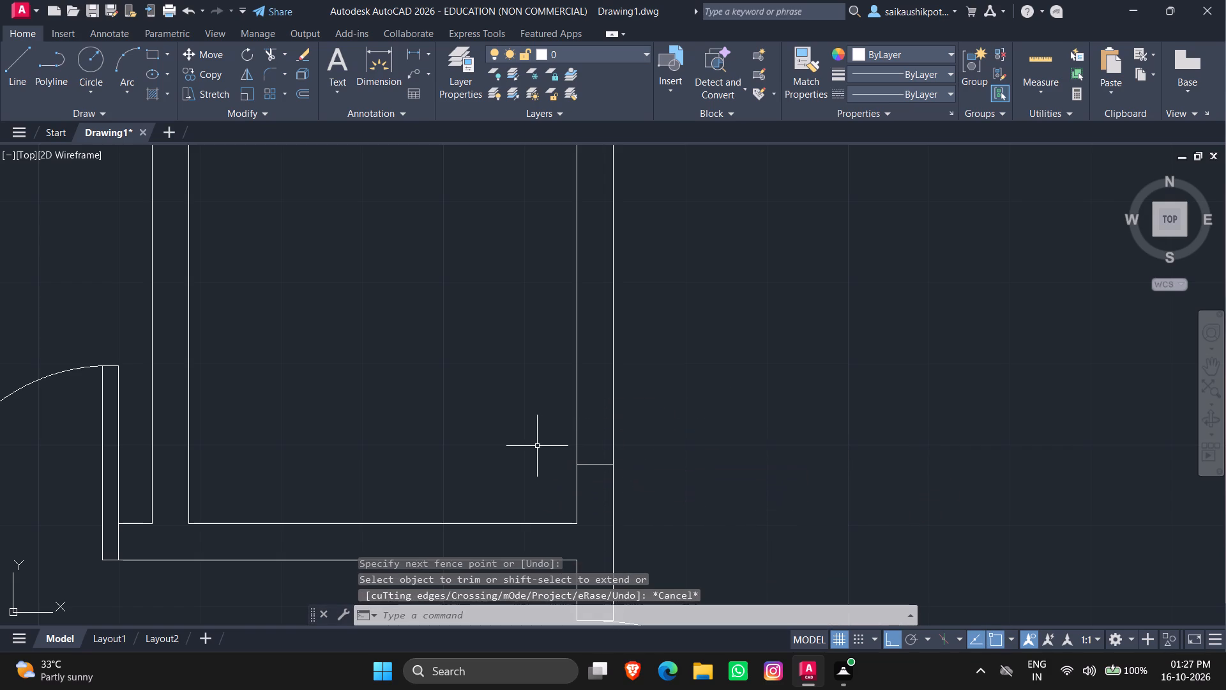
Offset the jamb line 2' upward within the right-hand small room's wall.
key(o)
key(Return)
text(2')
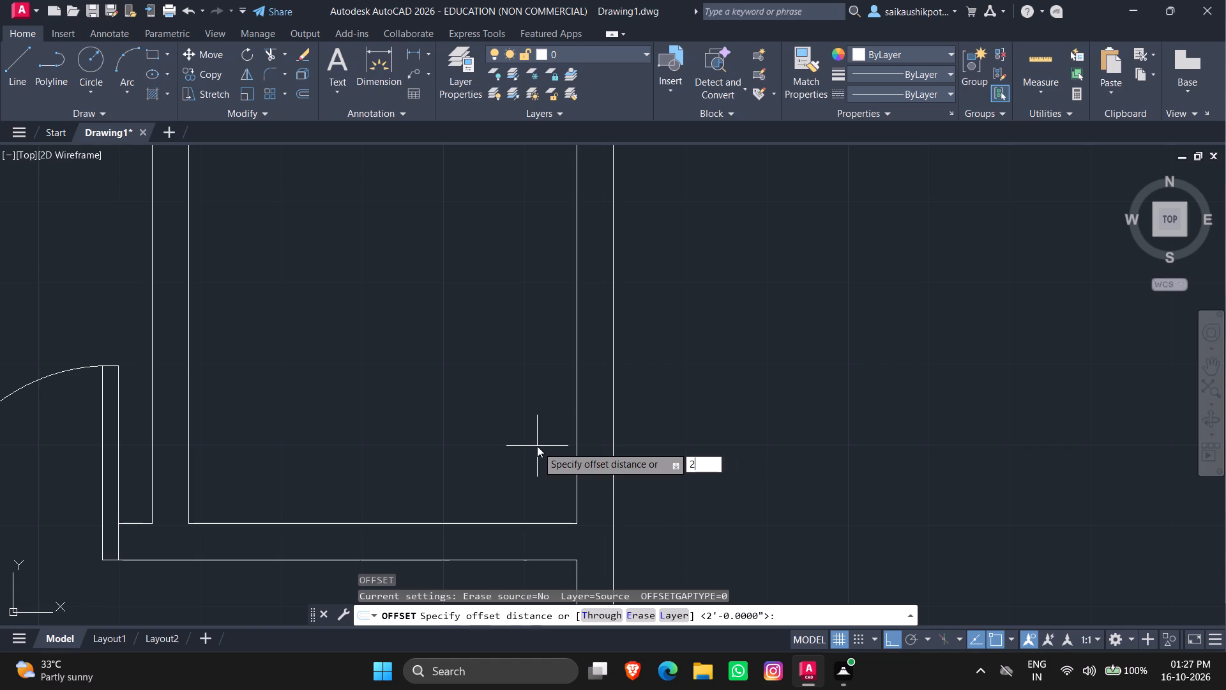
key(Return)
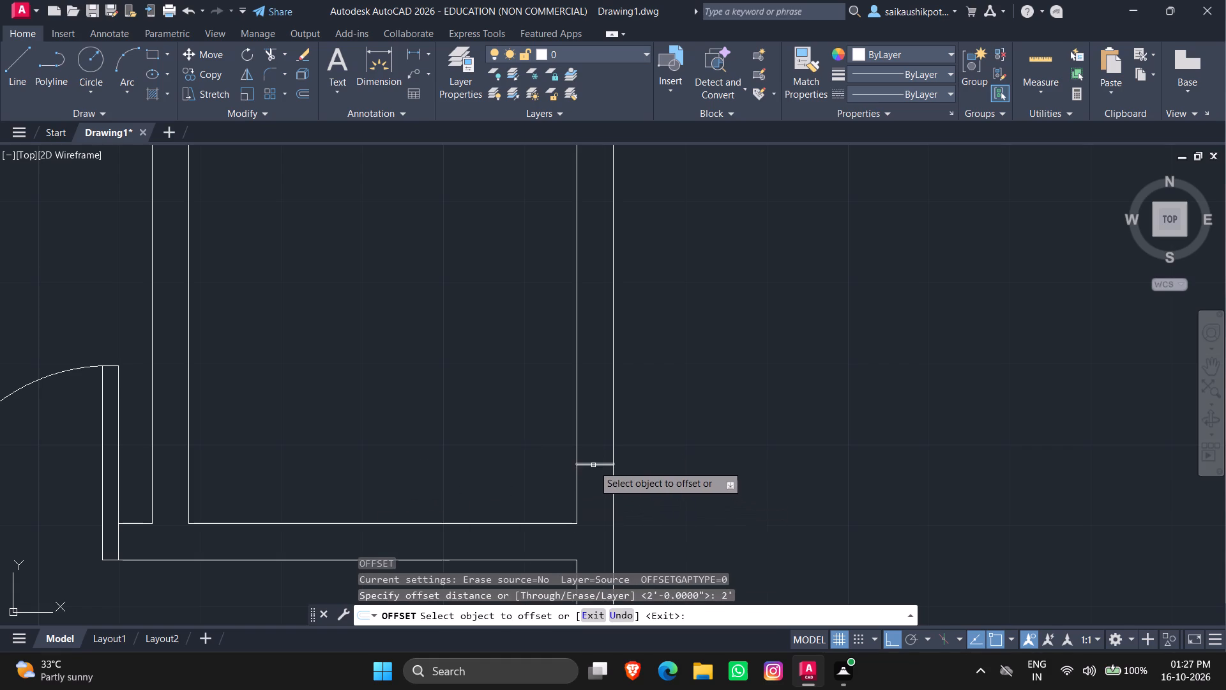
click(593, 465)
click(700, 310)
key(Escape)
key(Escape)
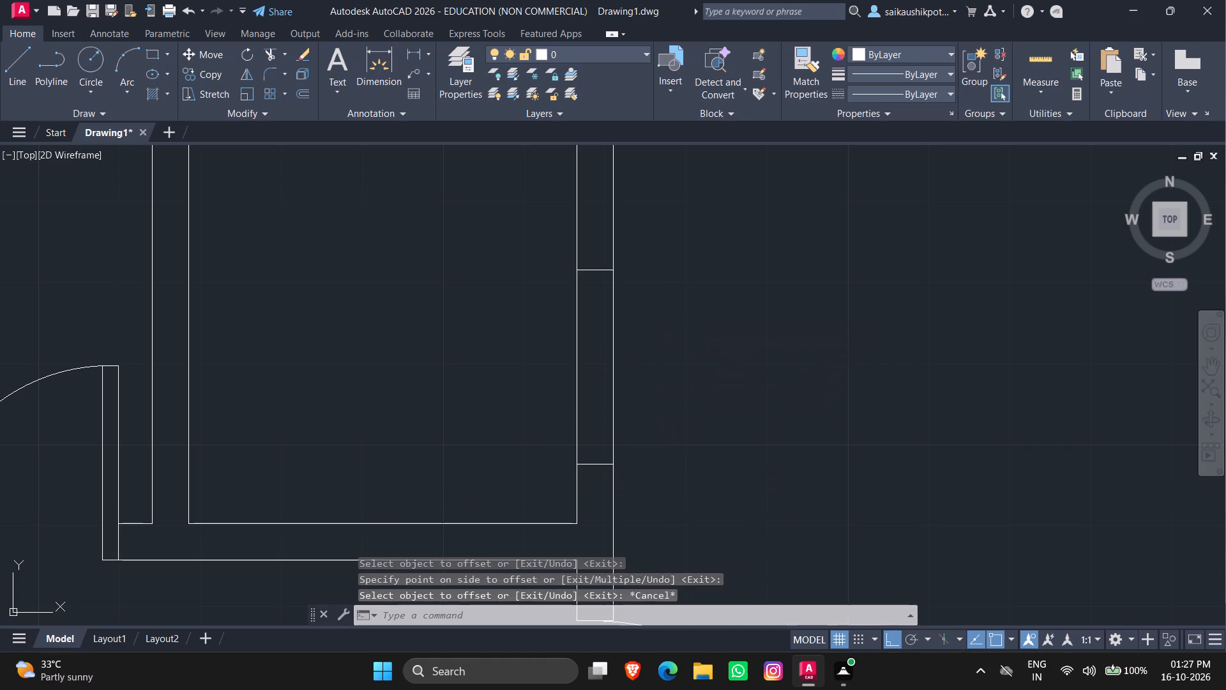
key(Escape)
Trim both wall lines between the two jamb lines to open the right-hand small room's doorway.
key(t)
key(r)
key(Return)
key(Return)
click(671, 370)
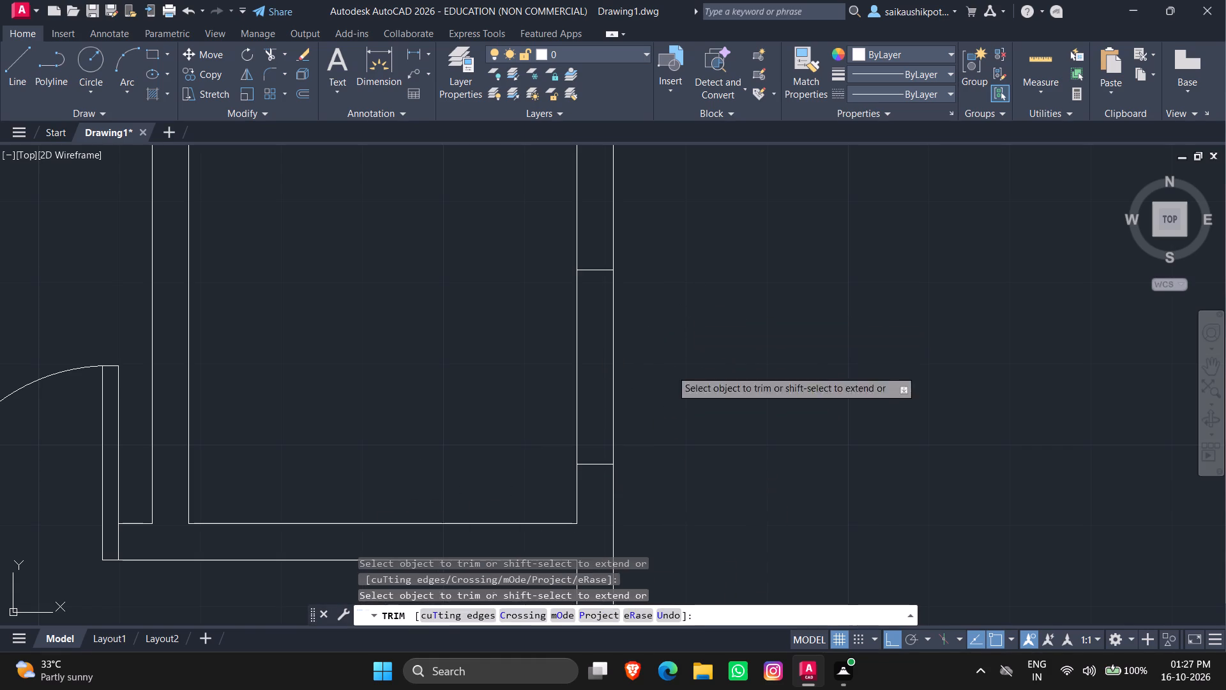
click(413, 418)
key(Escape)
key(Escape)
key(Escape)
key(Escape)
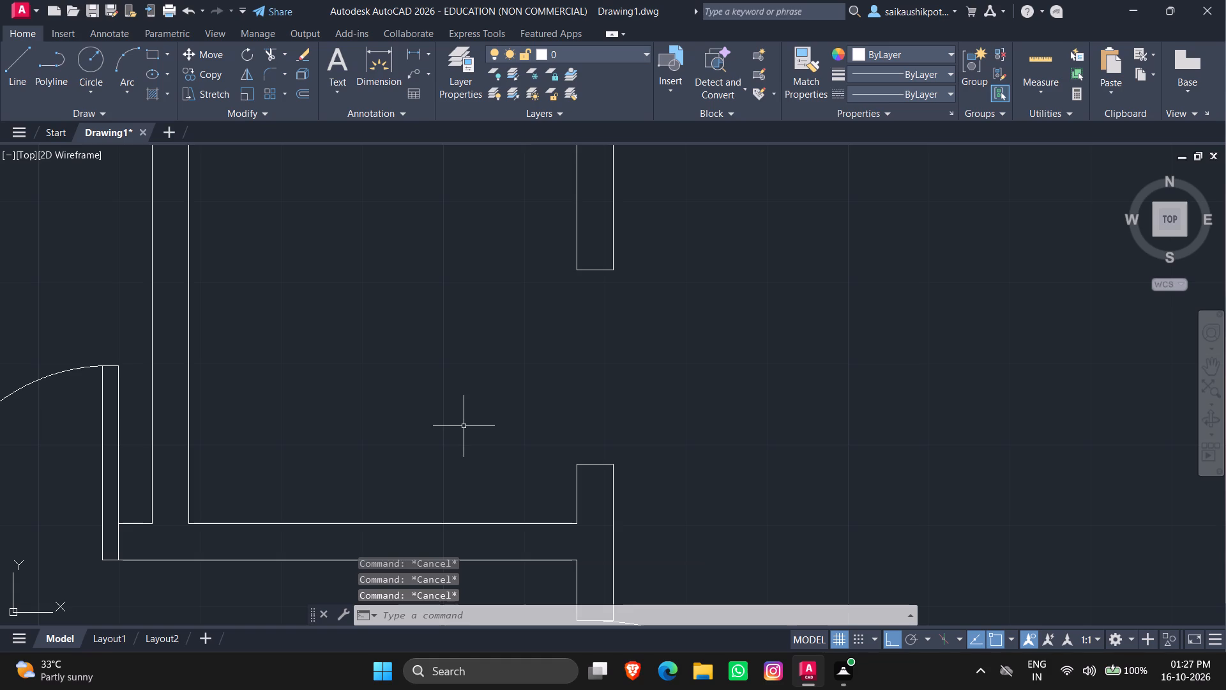
Draw a 2' by 2" door leaf leftward into the small room from the lower jamb's right corner, closing it at that corner.
key(l)
key(Return)
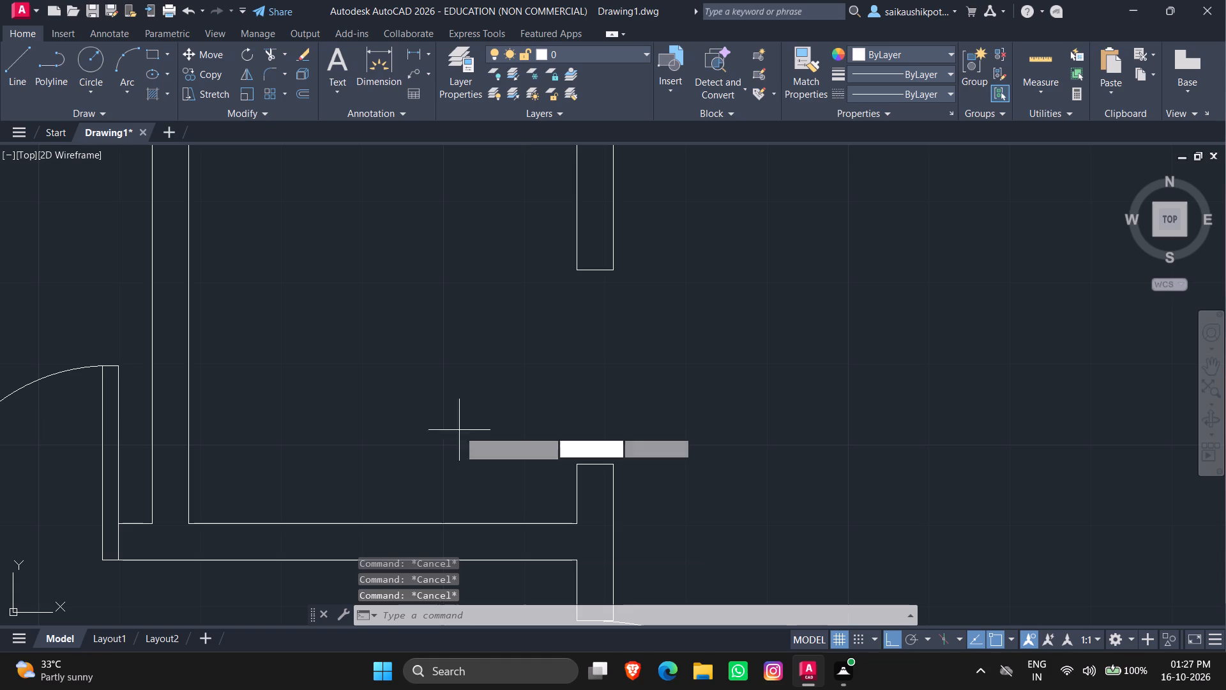
drag(610, 462, 559, 462)
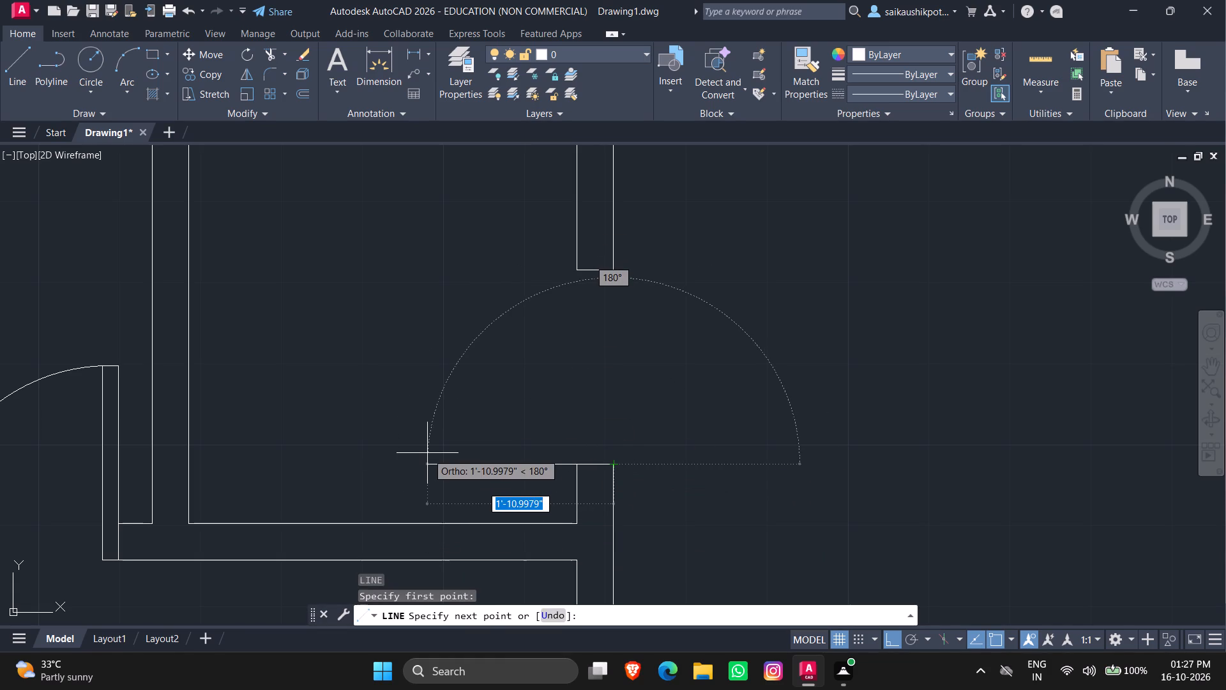
text(2')
key(Return)
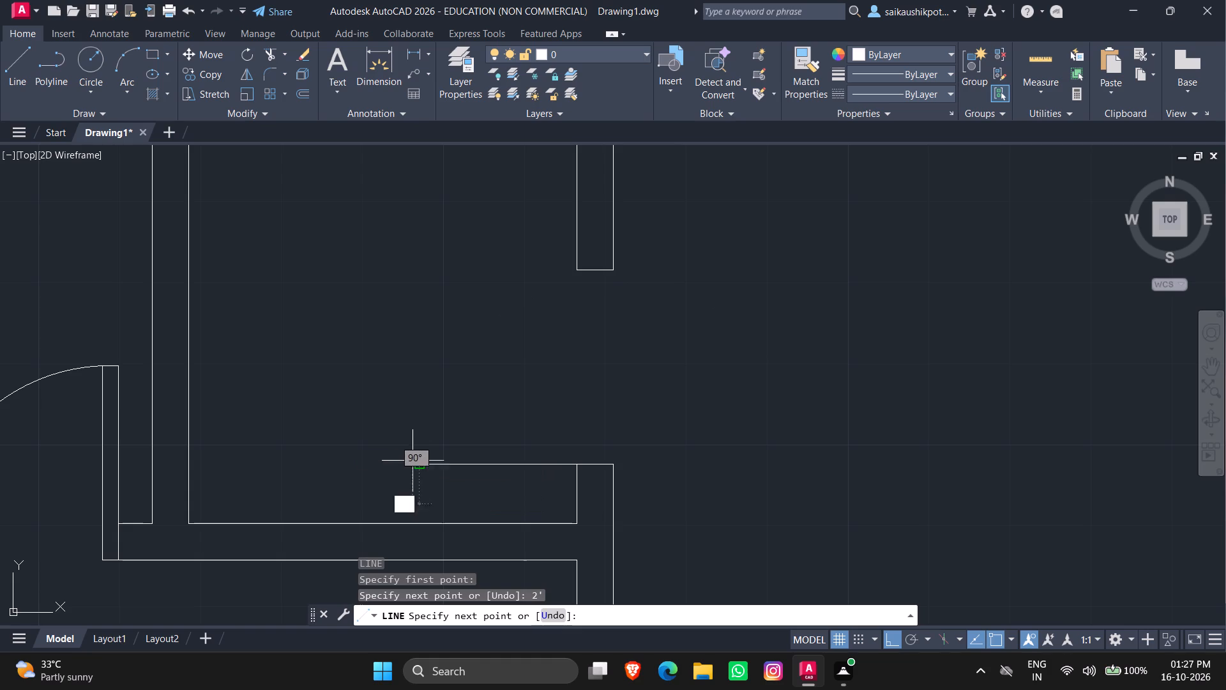
text(2")
key(Return)
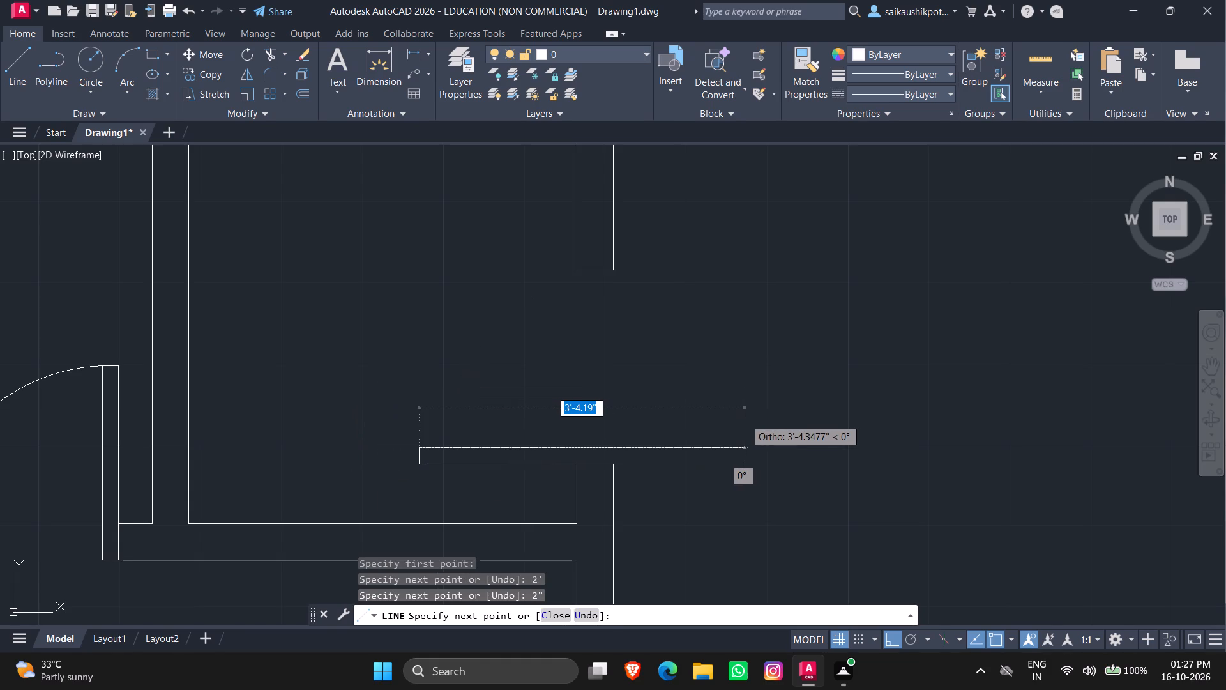
text(2')
key(Return)
scroll(602, 464, up, 3)
click(632, 466)
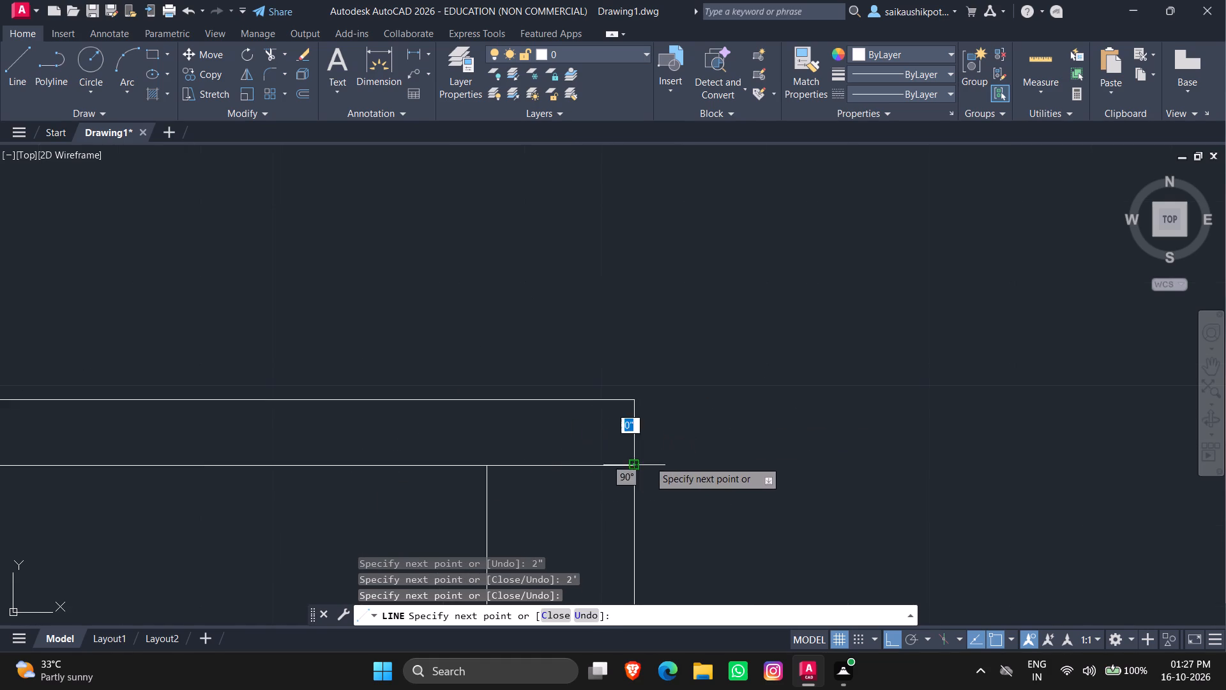
key(Escape)
key(Escape)
With Ortho off, draw a three-point swing arc from the 2' leaf's upper left corner to the upper jamb's right corner.
scroll(795, 486, down, 2)
click(122, 66)
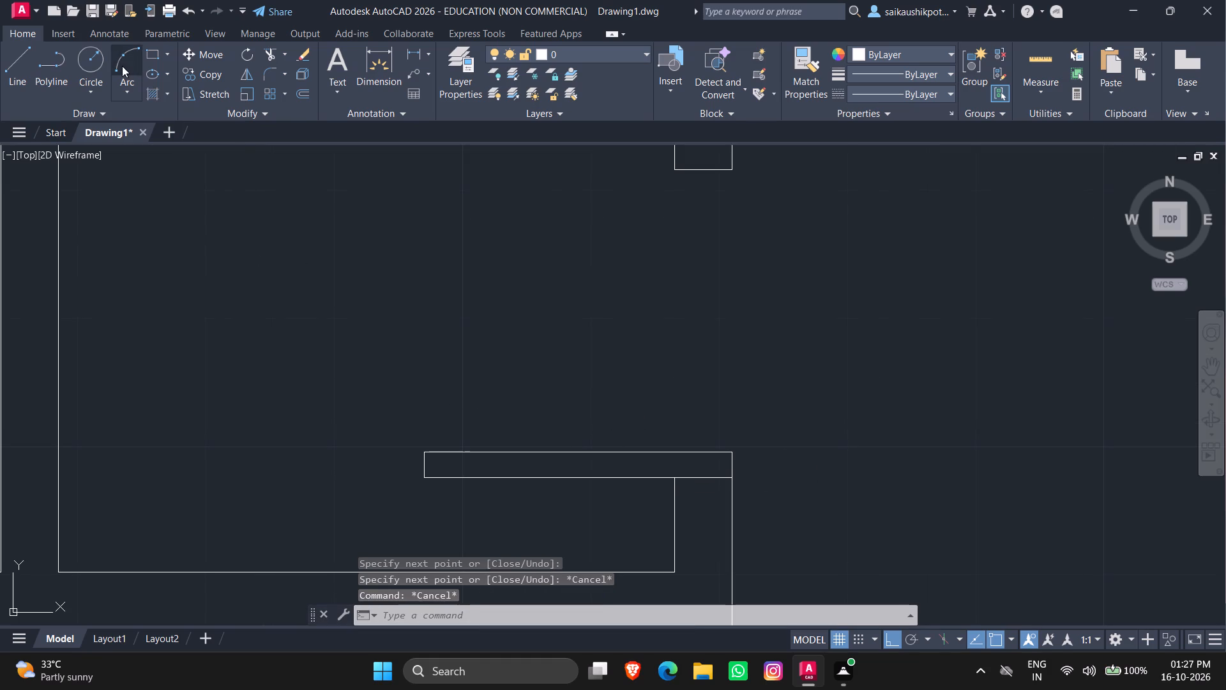
click(426, 448)
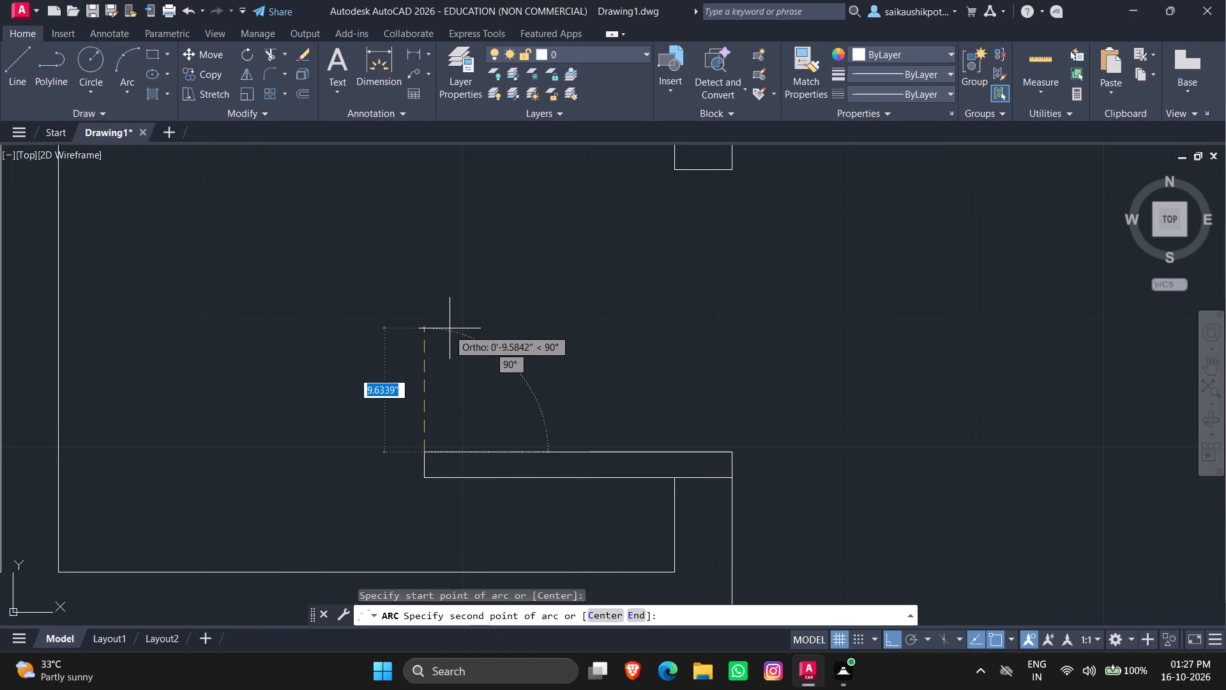
key(F8)
click(494, 252)
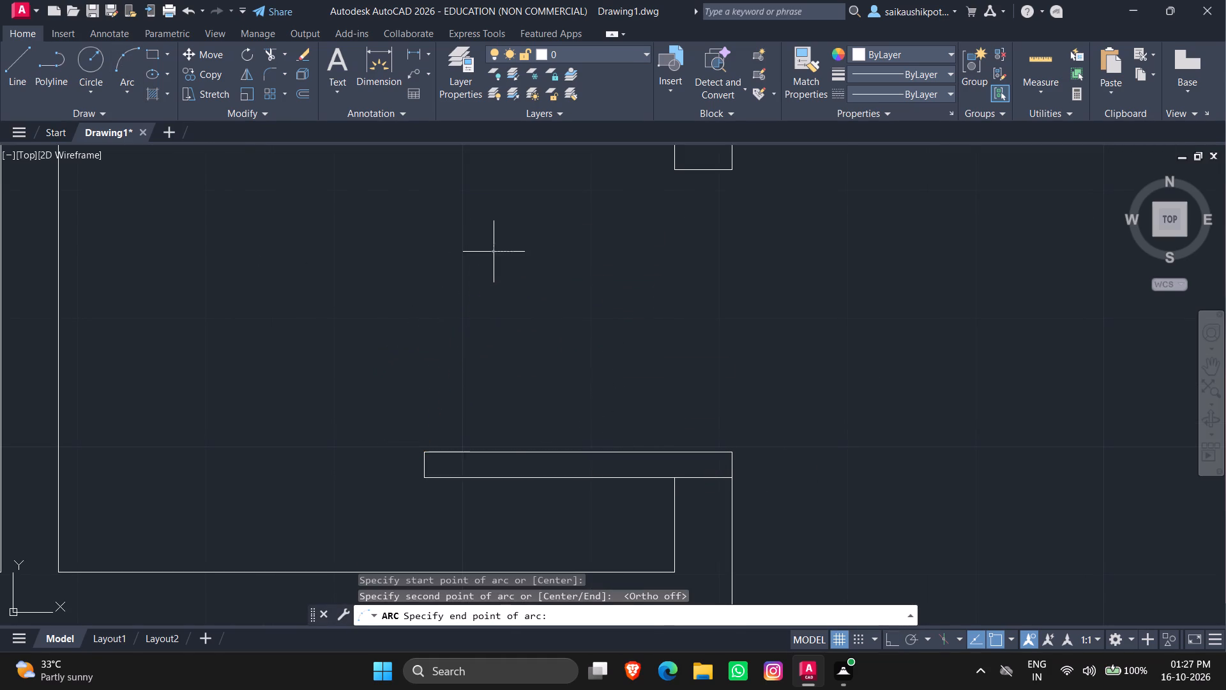
click(725, 171)
key(Escape)
key(Escape)
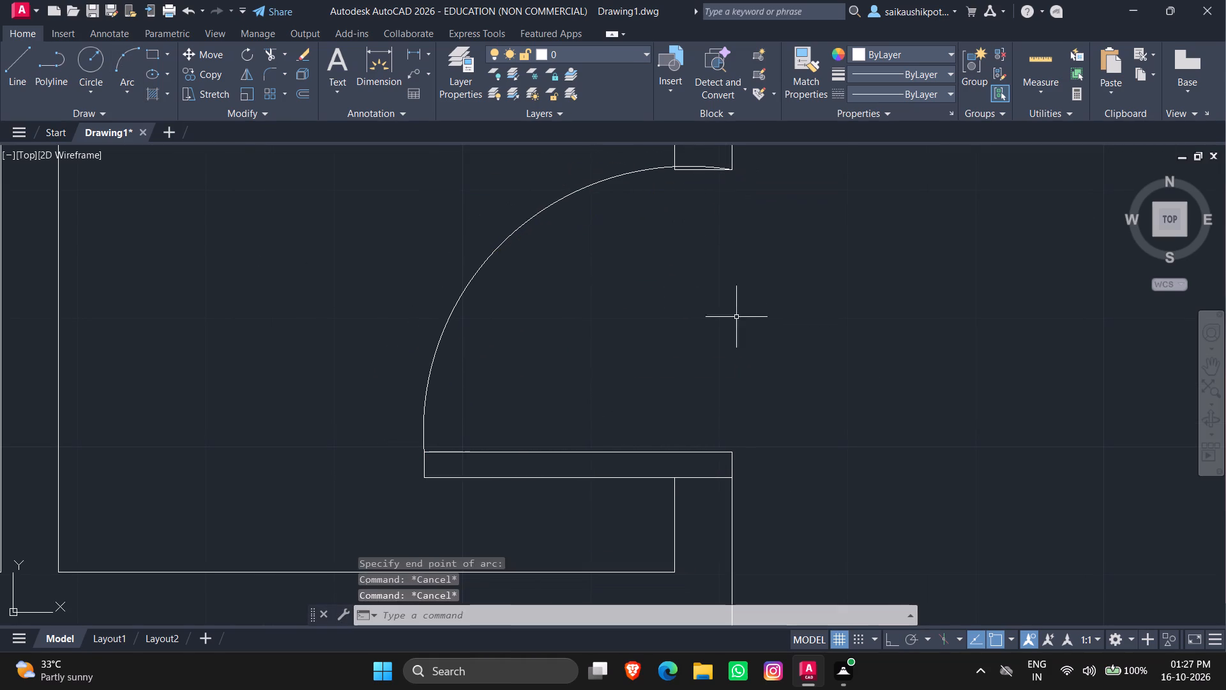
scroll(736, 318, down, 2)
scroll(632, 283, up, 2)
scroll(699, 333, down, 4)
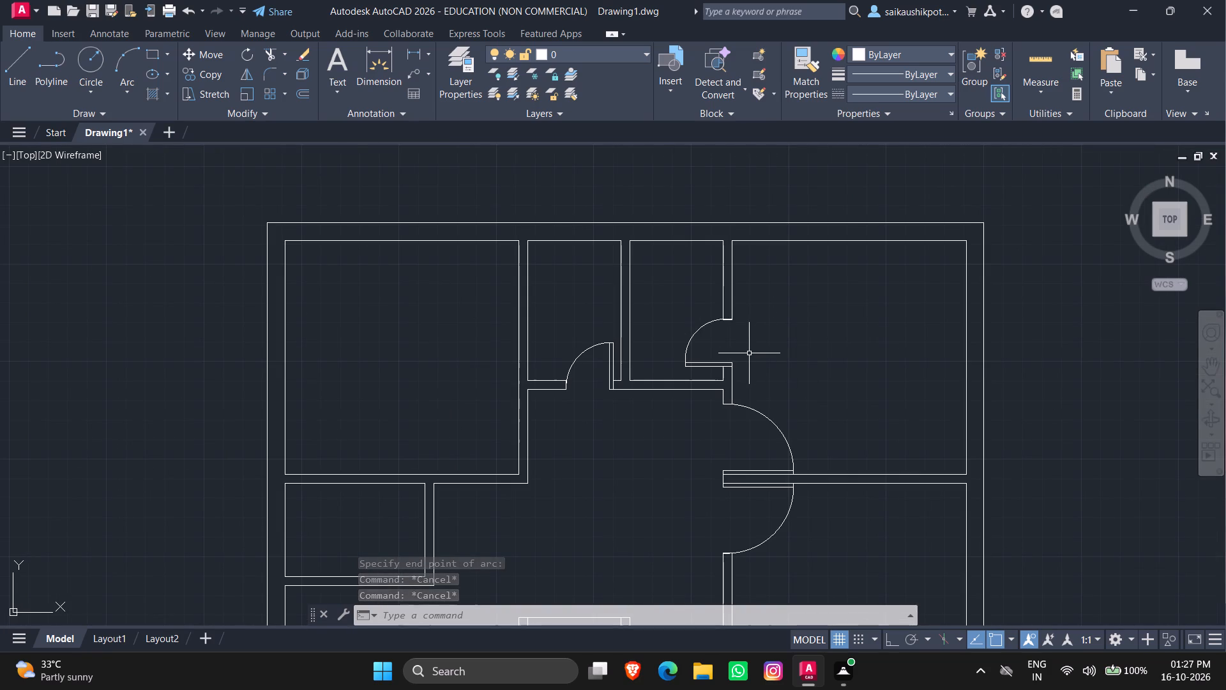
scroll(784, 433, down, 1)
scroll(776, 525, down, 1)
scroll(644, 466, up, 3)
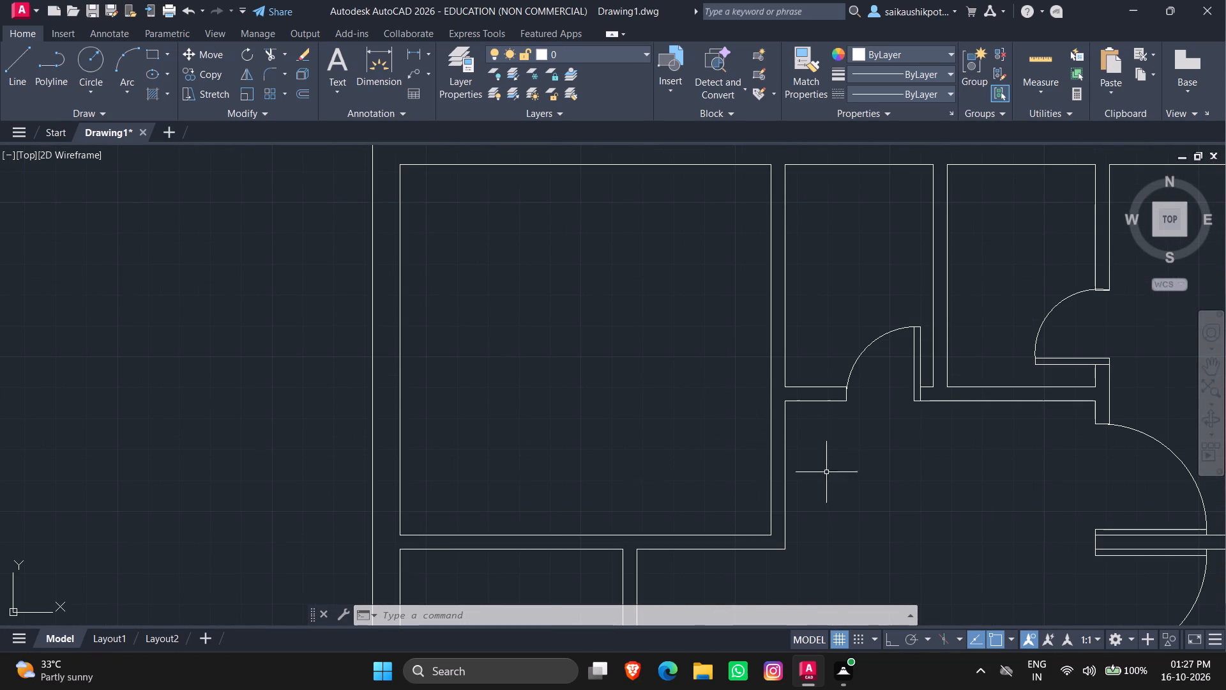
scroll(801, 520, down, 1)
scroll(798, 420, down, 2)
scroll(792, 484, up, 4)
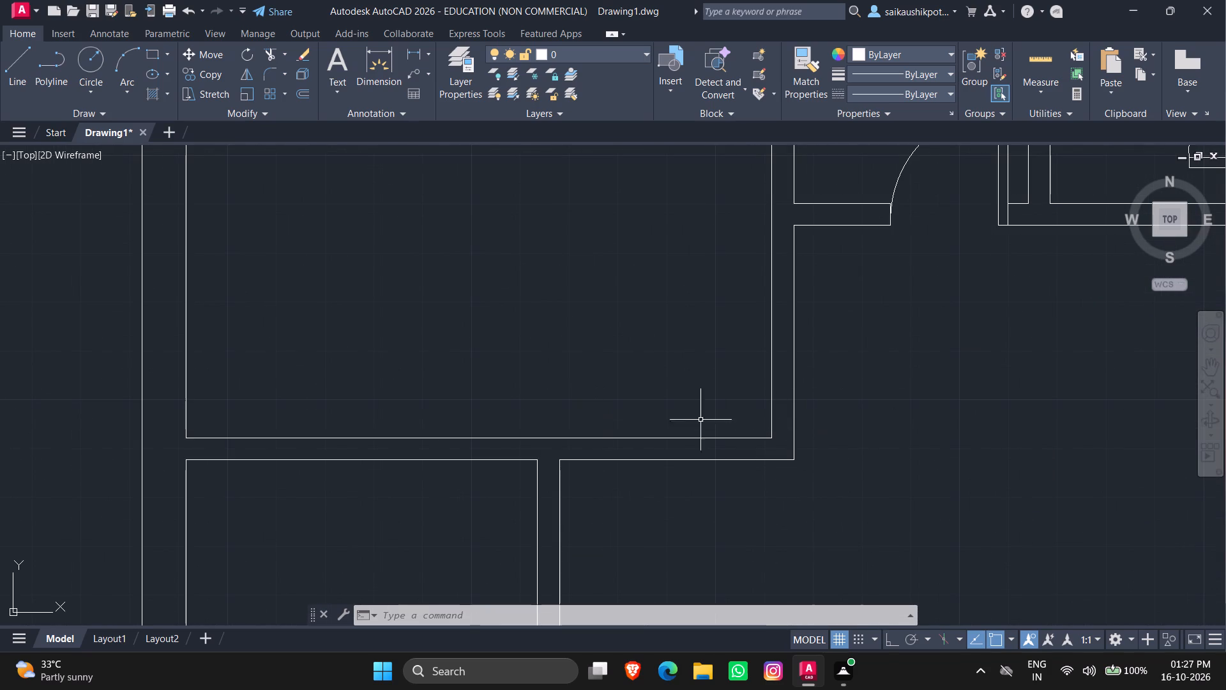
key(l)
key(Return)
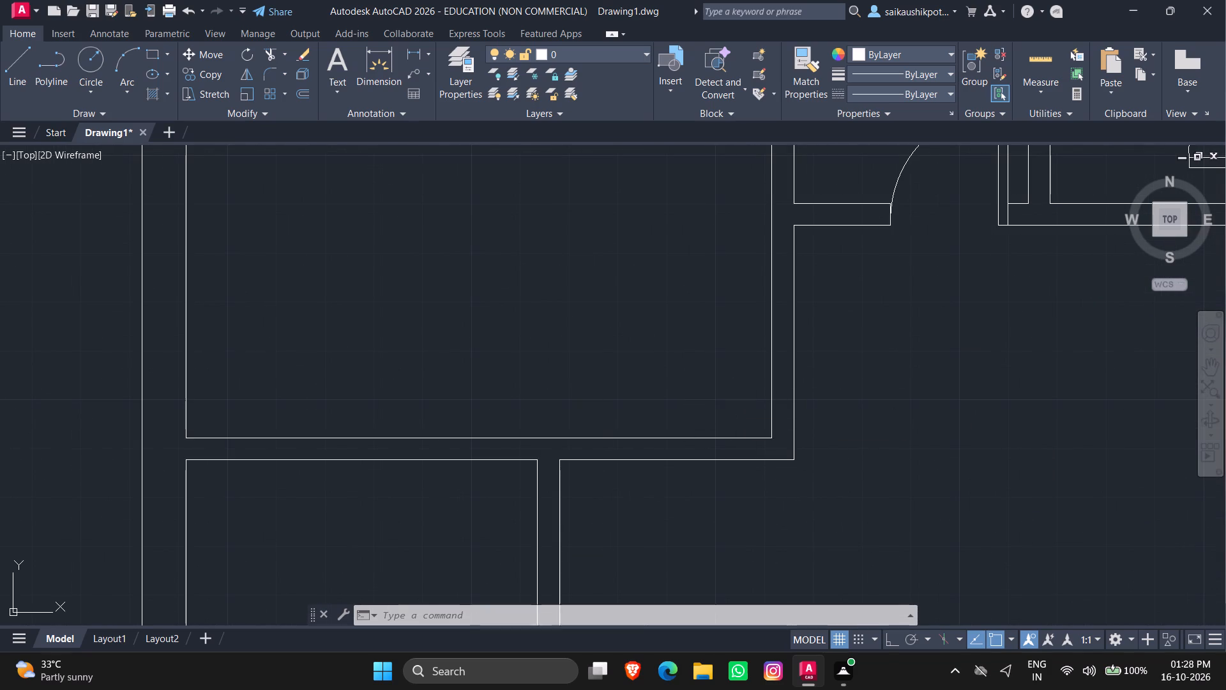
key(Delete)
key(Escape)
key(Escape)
Draw a jamb line across the upper-left room's right wall, from the room's lower right inner corner to the hall-side face.
key(l)
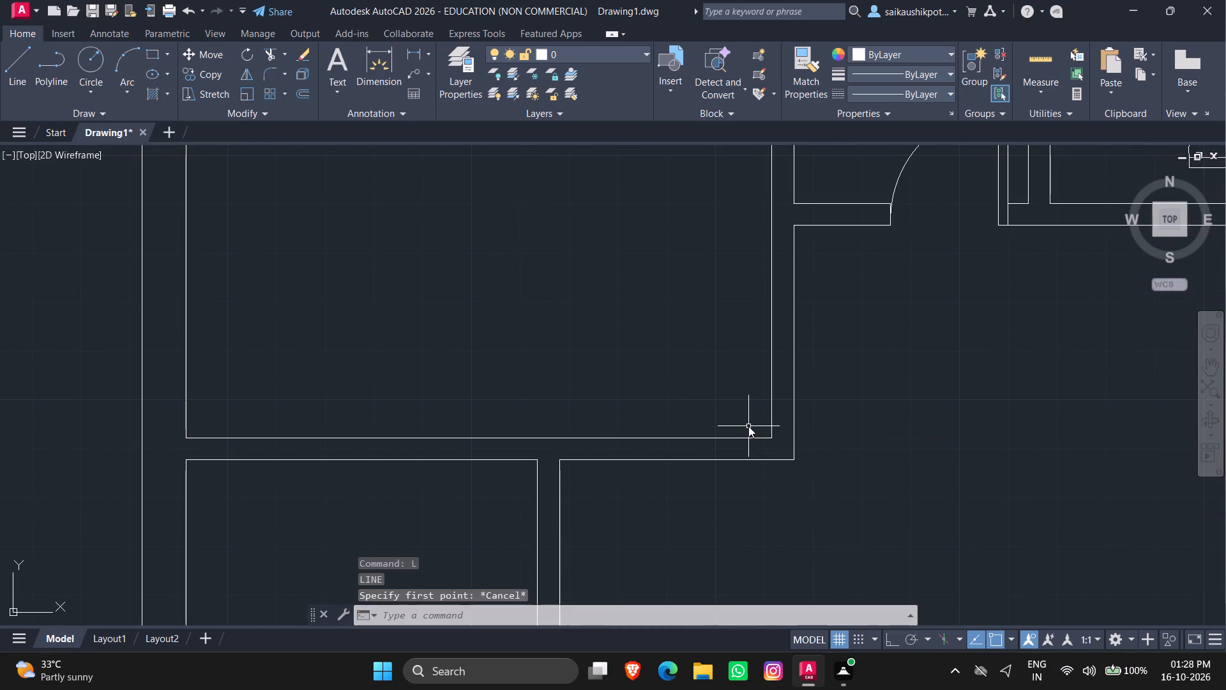
key(Return)
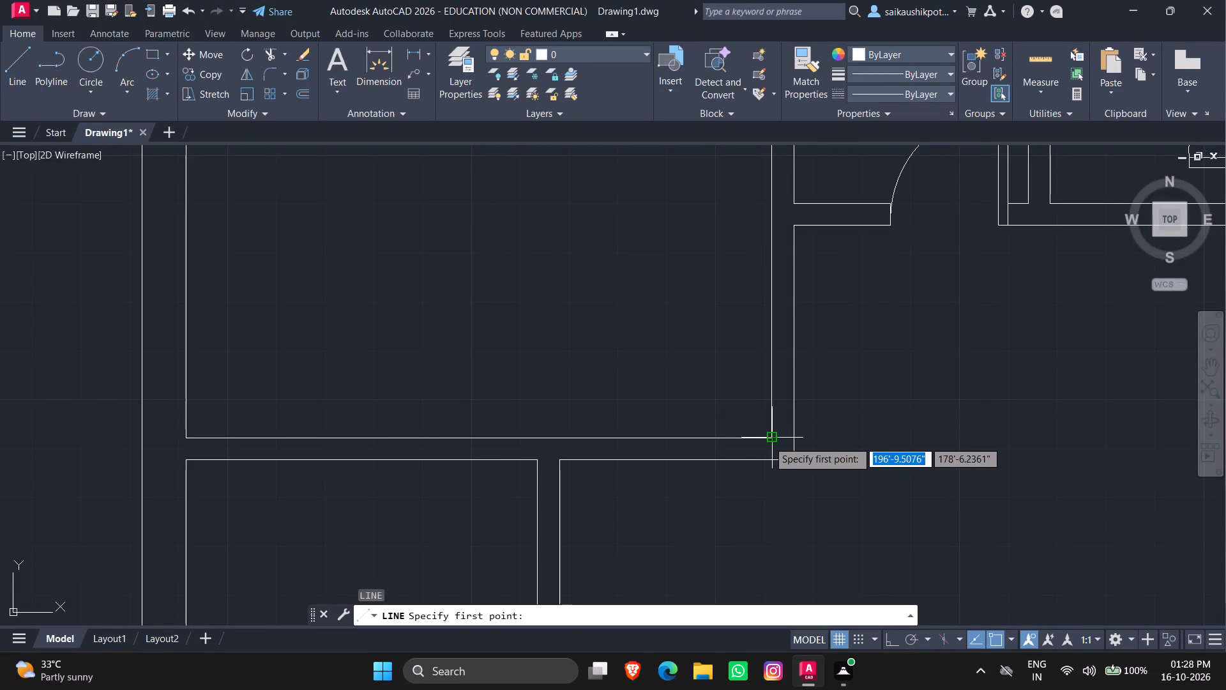
click(769, 440)
click(793, 438)
key(Escape)
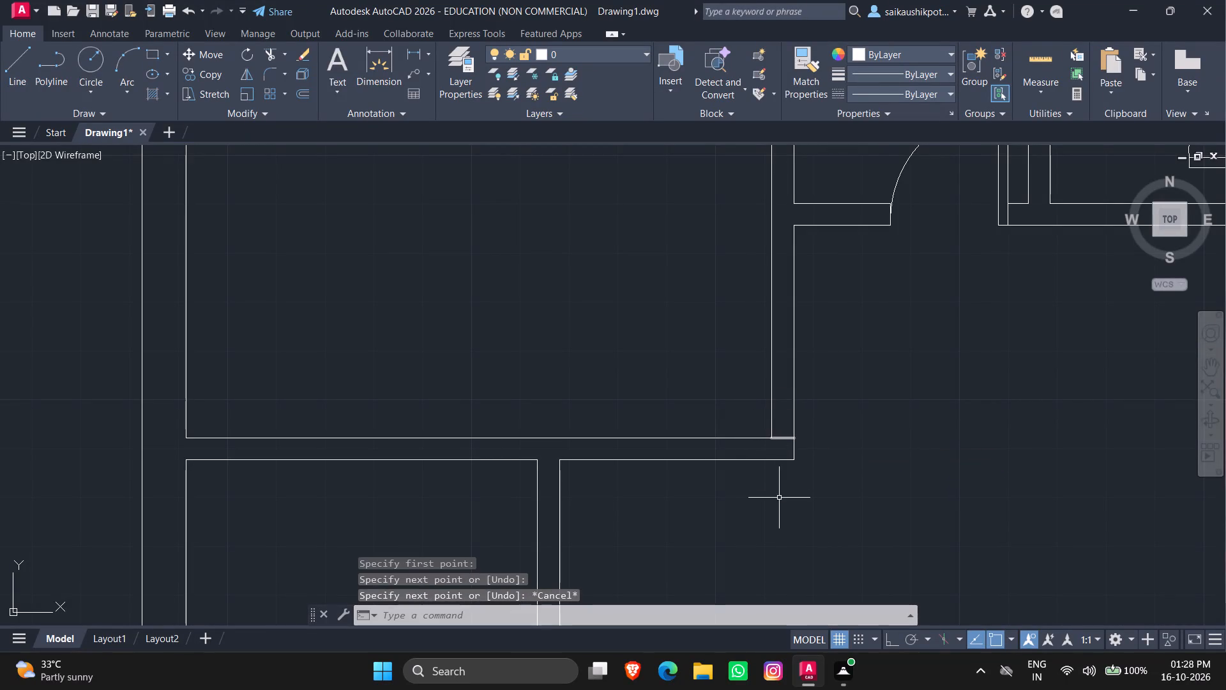
Offset the upper-left room's jamb line 3' upward within the wall.
key(o)
key(Return)
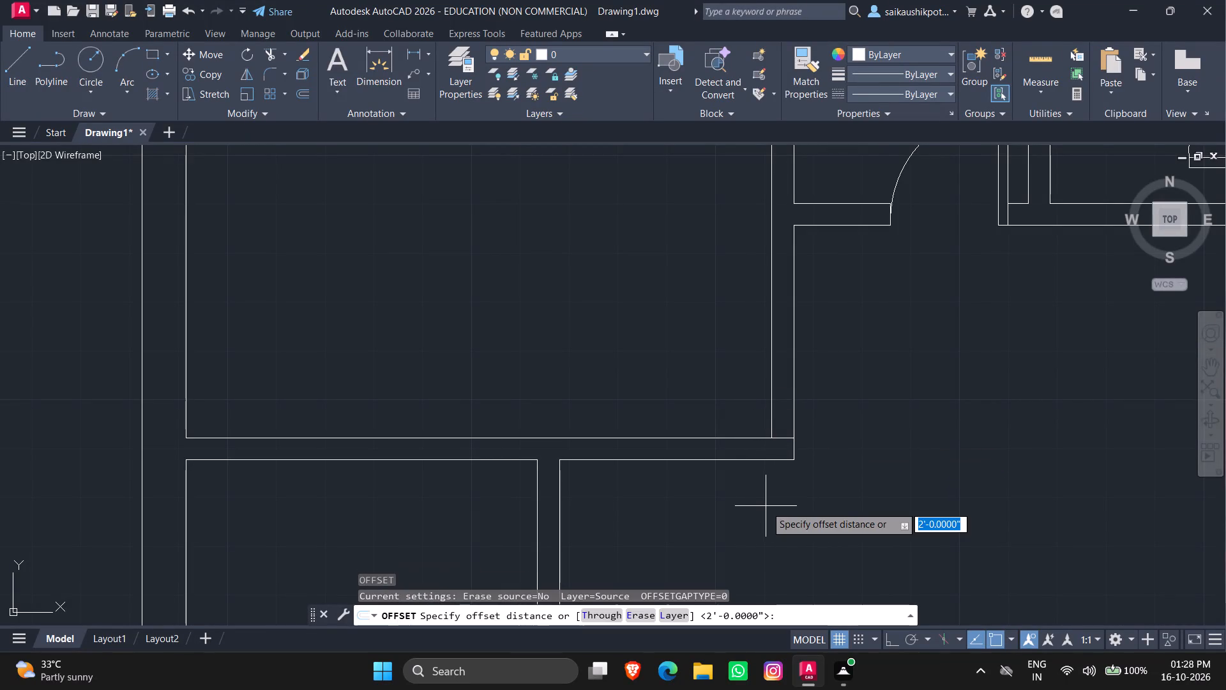
key(3)
key(apostrophe)
key(Return)
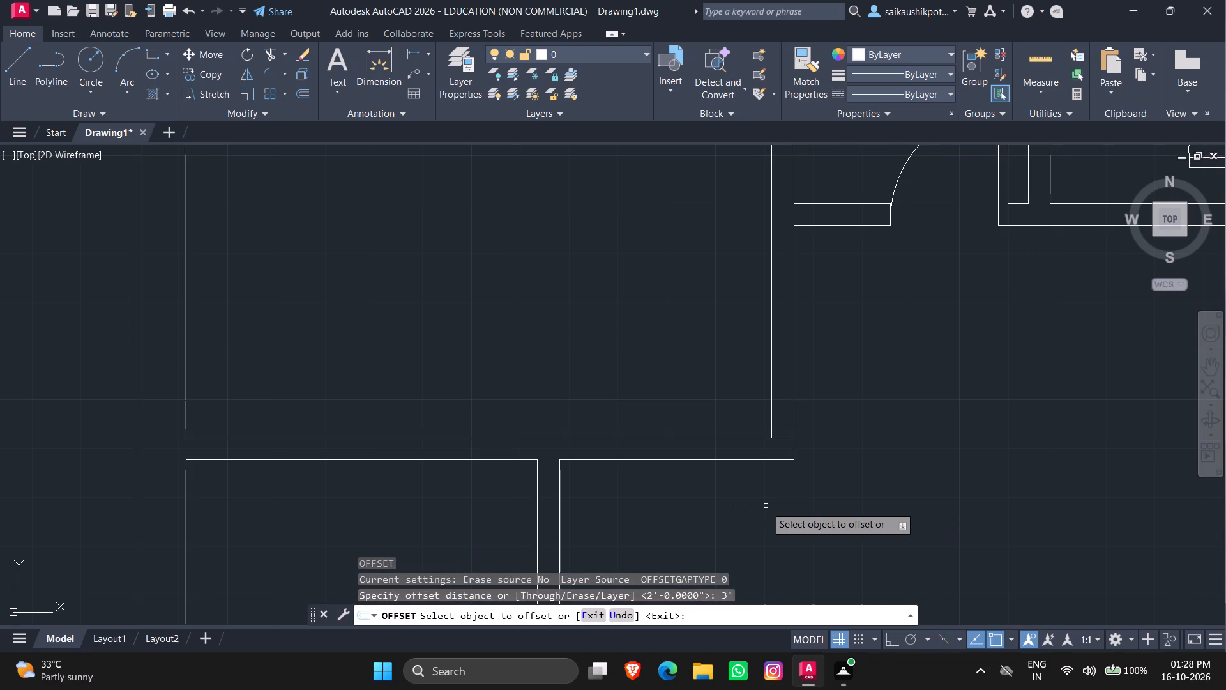
click(782, 438)
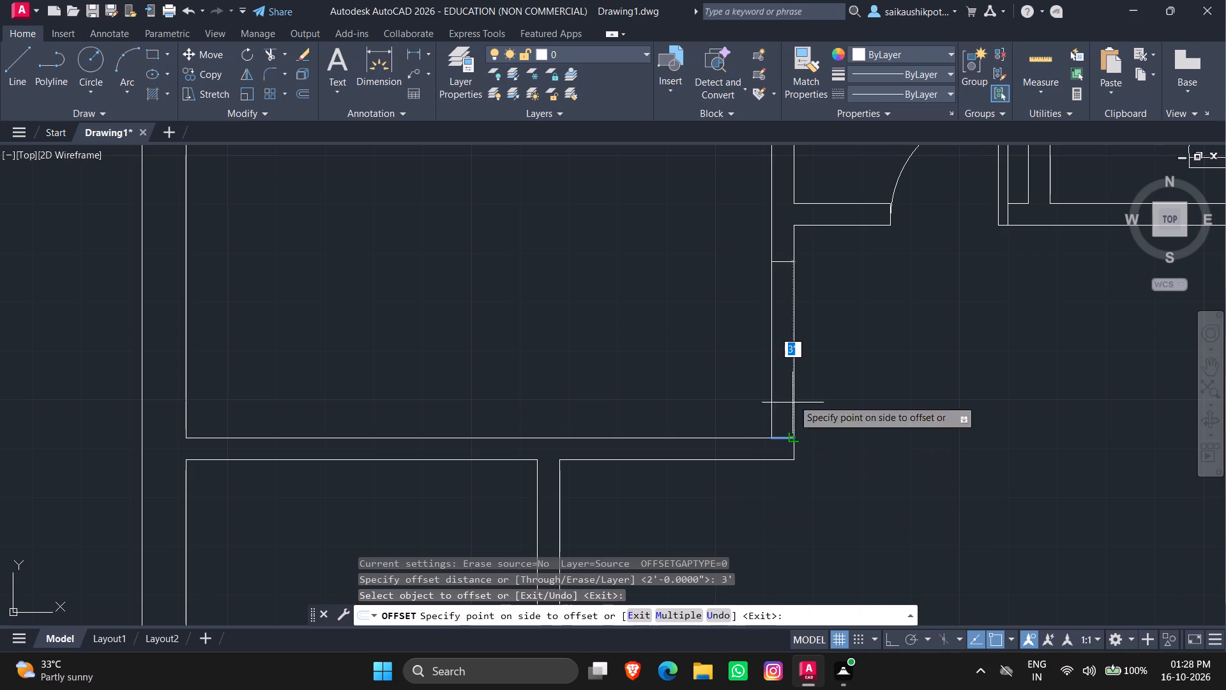
click(867, 334)
key(Escape)
key(Escape)
Trim both wall lines between the two jamb lines to open the upper-left room's 3' doorway.
text(tr)
key(Return)
key(Return)
click(855, 344)
click(686, 382)
key(Escape)
key(Escape)
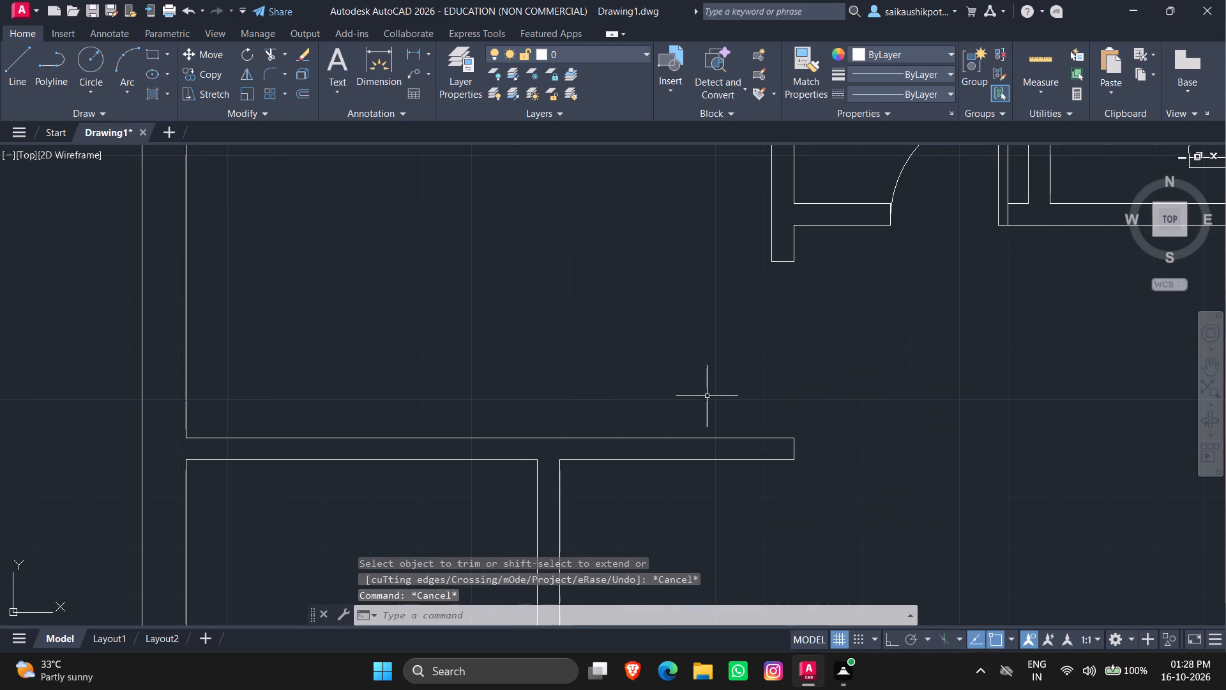
With Ortho on, draw a 3' by 2" door leaf extending left from the lower jamb's upper right corner at the upper-left room's doorway.
key(l)
key(Return)
click(792, 436)
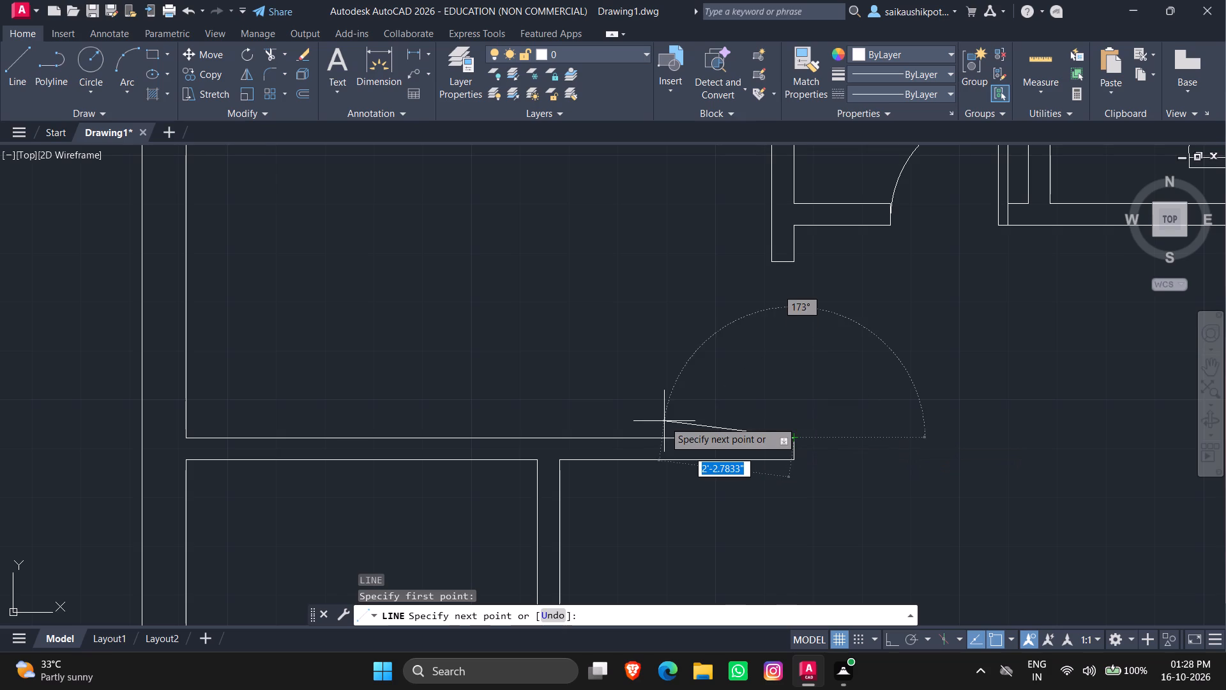
key(F8)
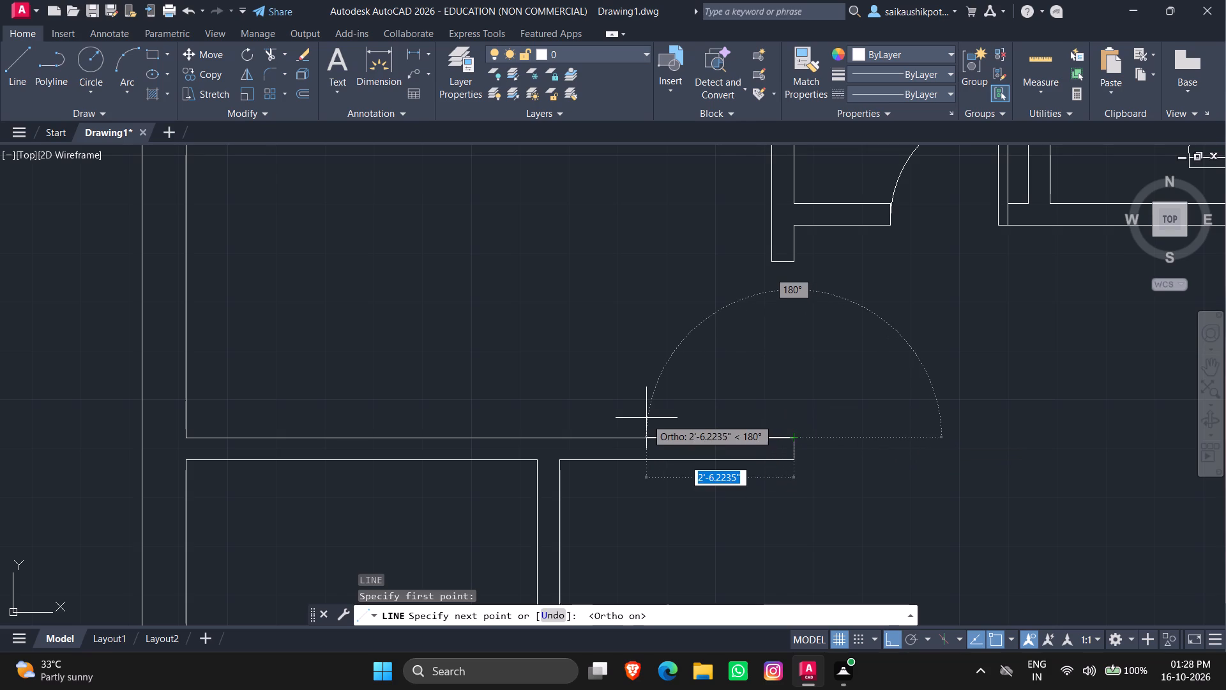
text(3')
key(Return)
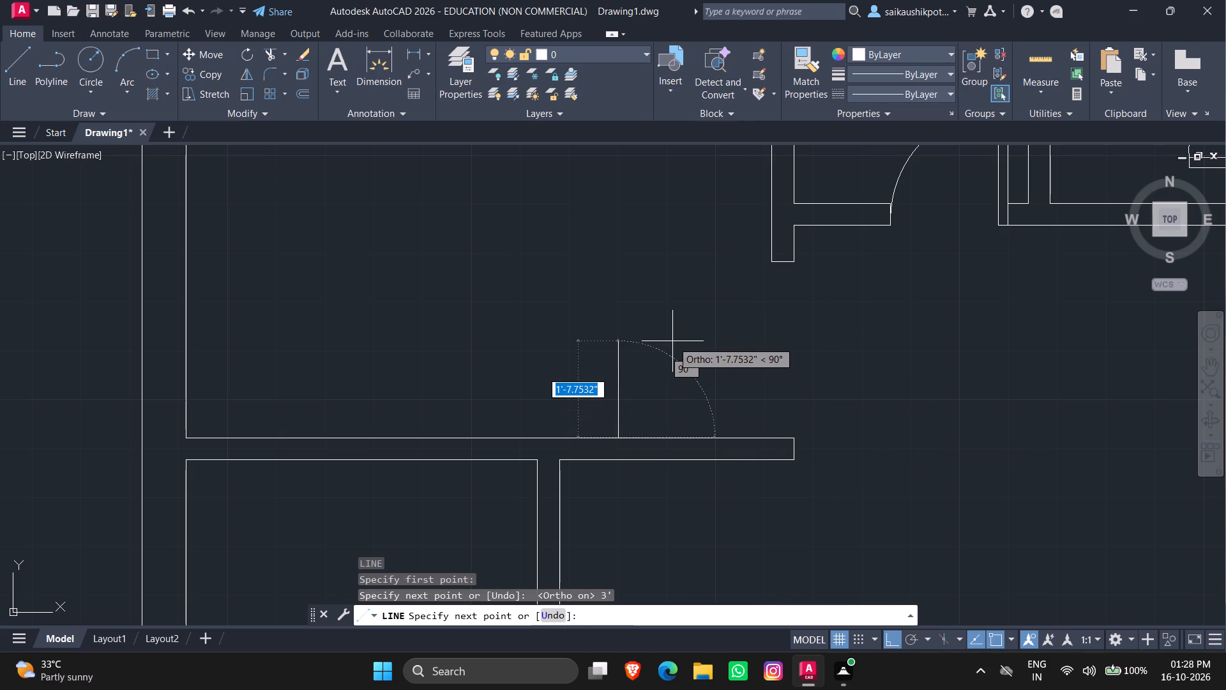
text(2")
key(Return)
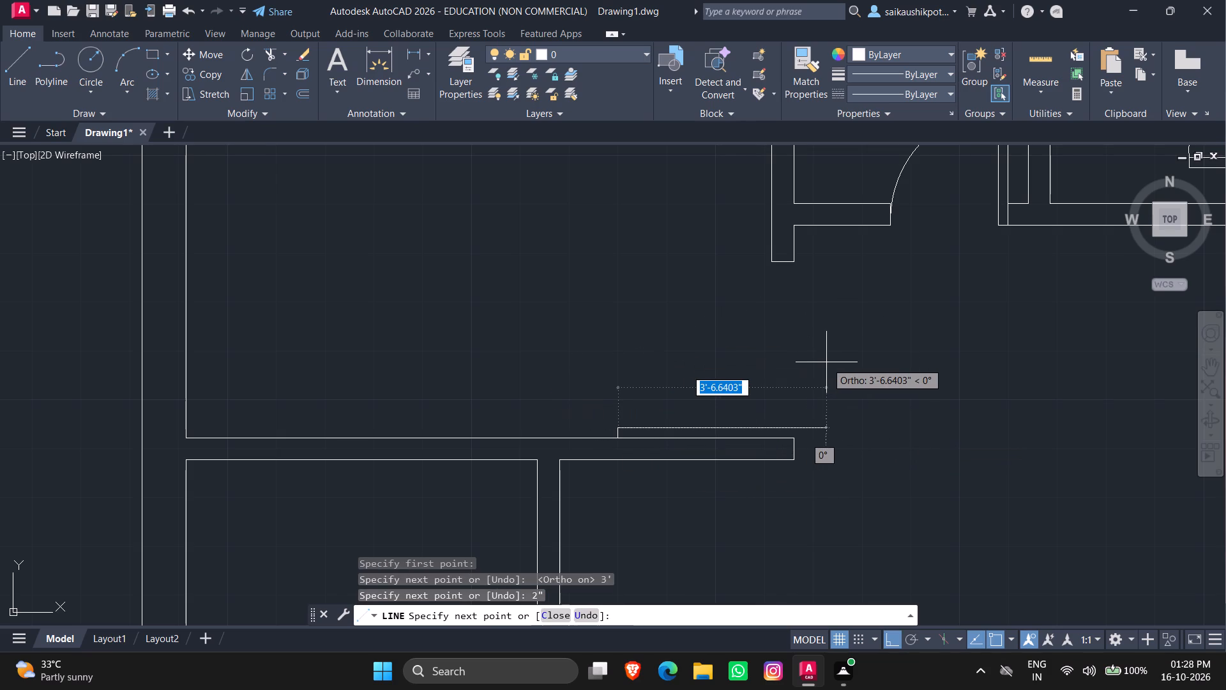
text(3')
key(Return)
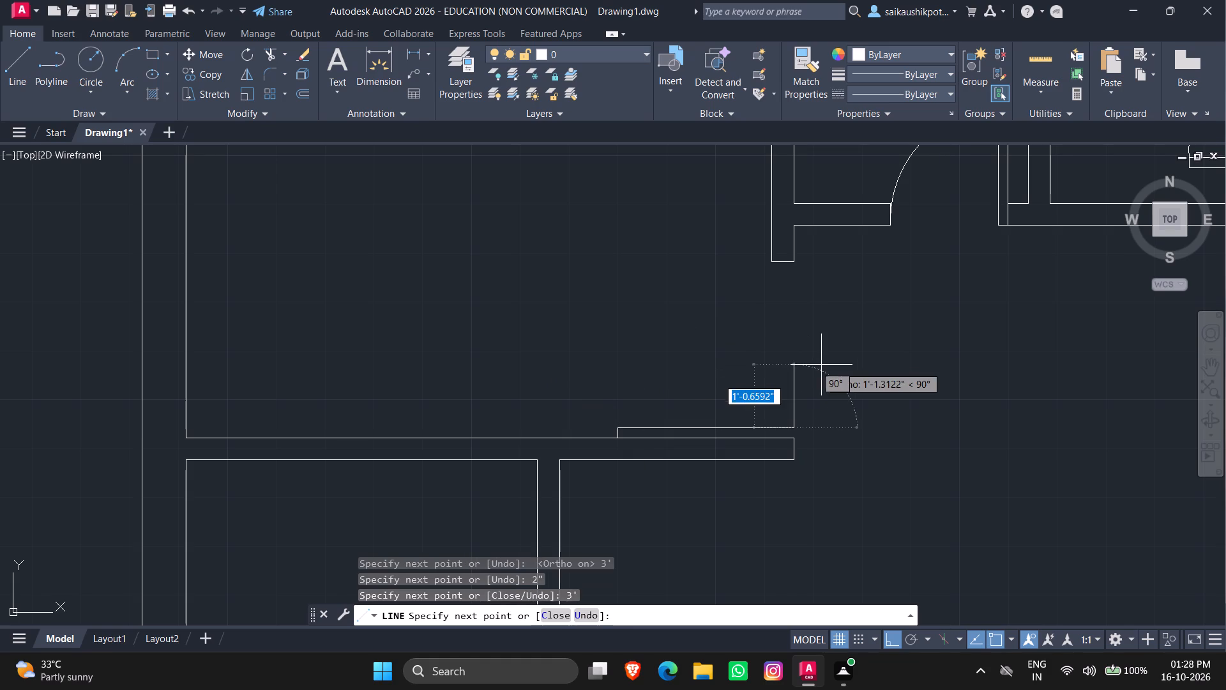
scroll(804, 443, up, 3)
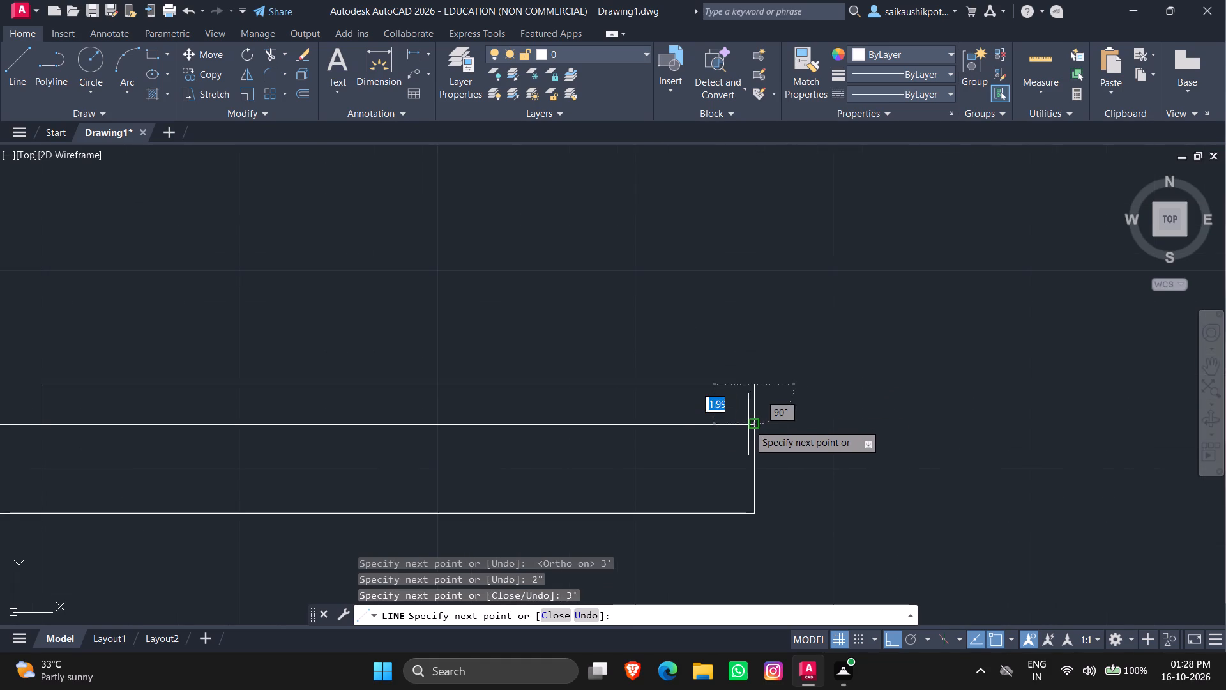
click(752, 422)
key(Escape)
key(Escape)
With Ortho off, draw a three-point swing arc from the 3' leaf's upper left corner to the upper jamb line.
scroll(815, 431, down, 3)
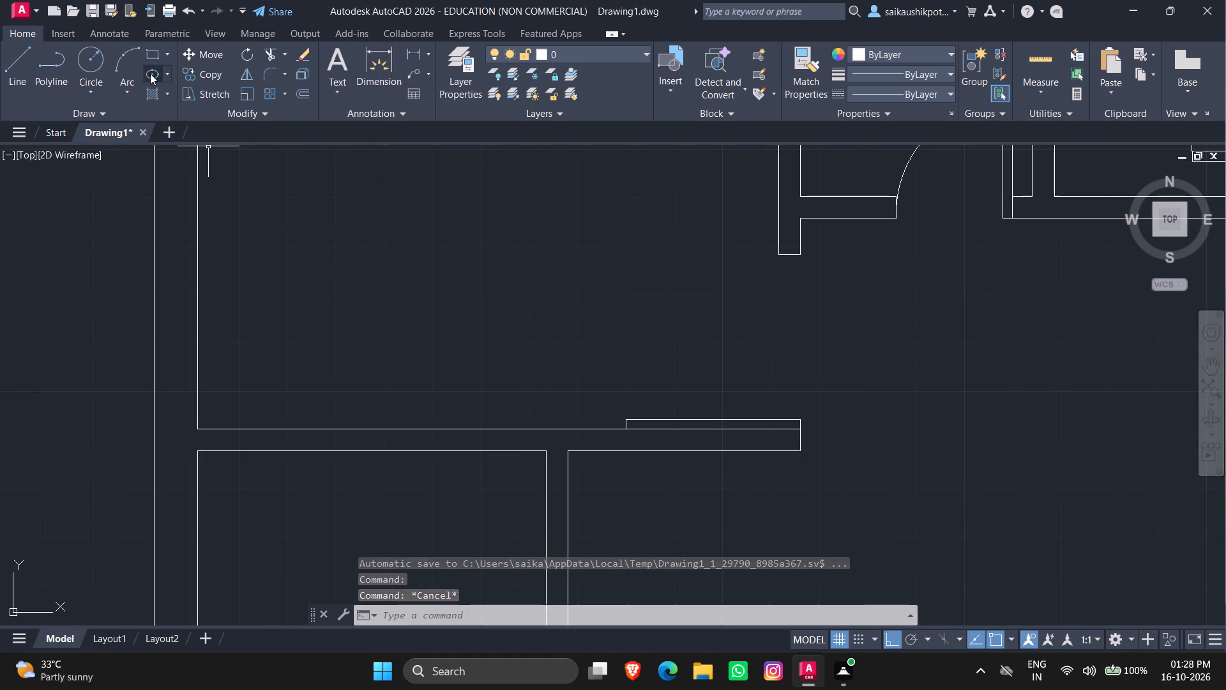
click(125, 61)
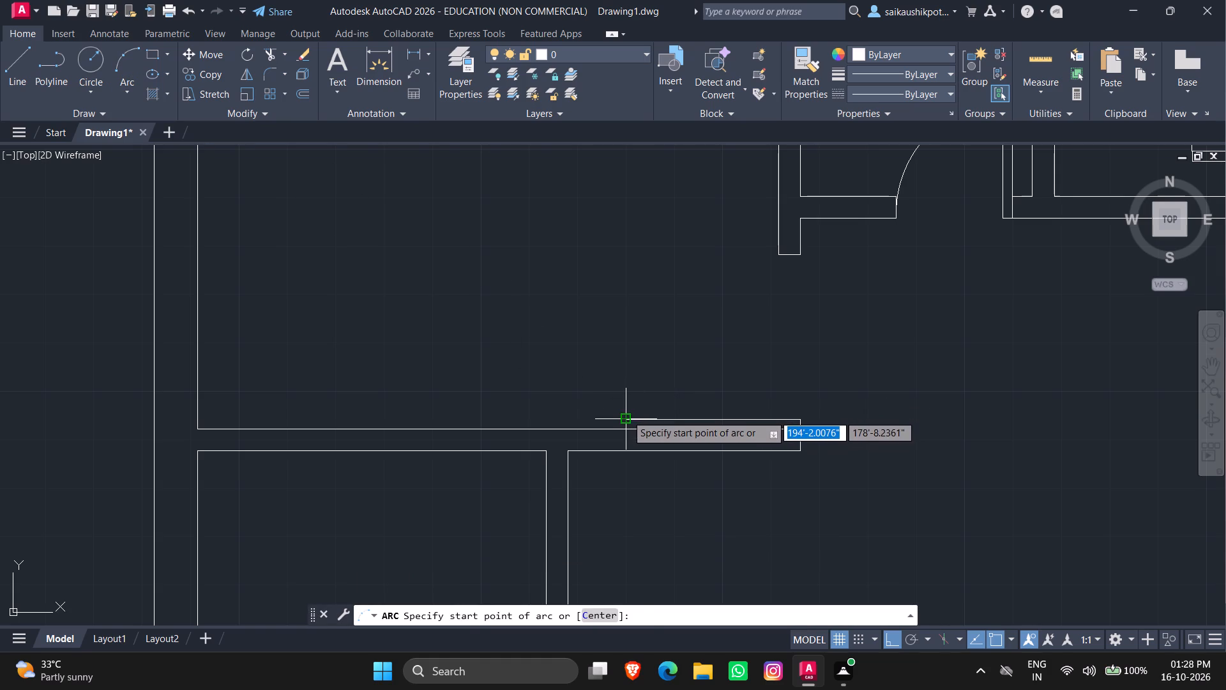
click(626, 415)
key(F8)
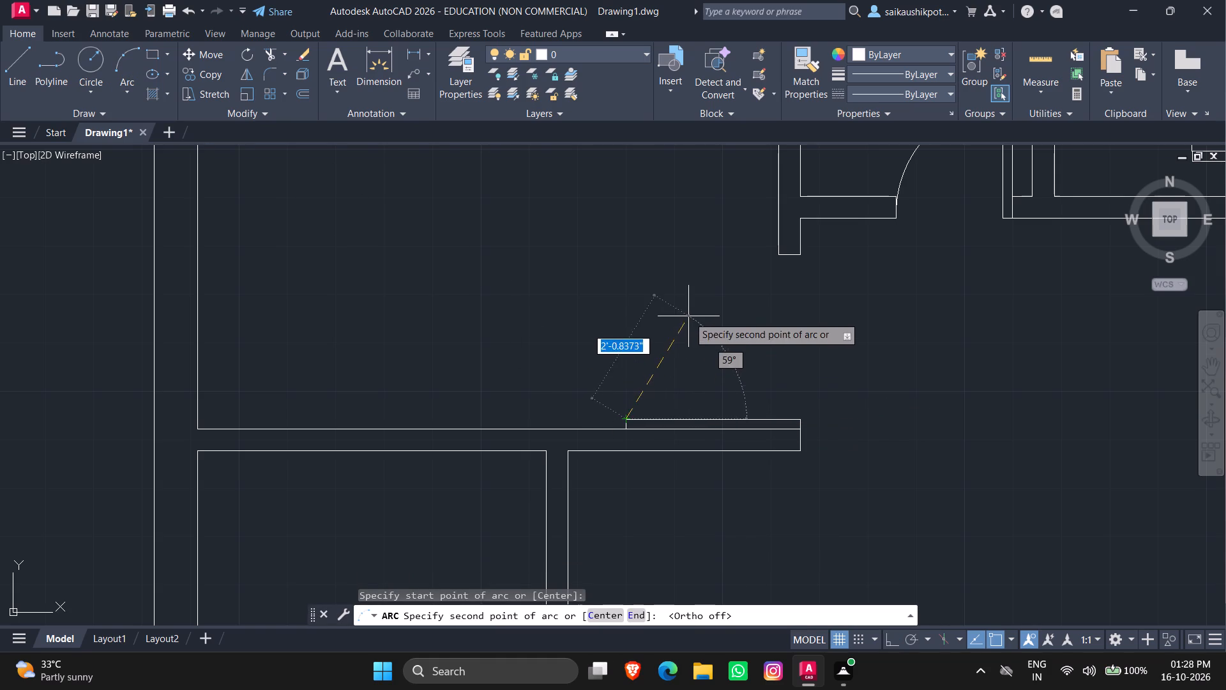
click(684, 300)
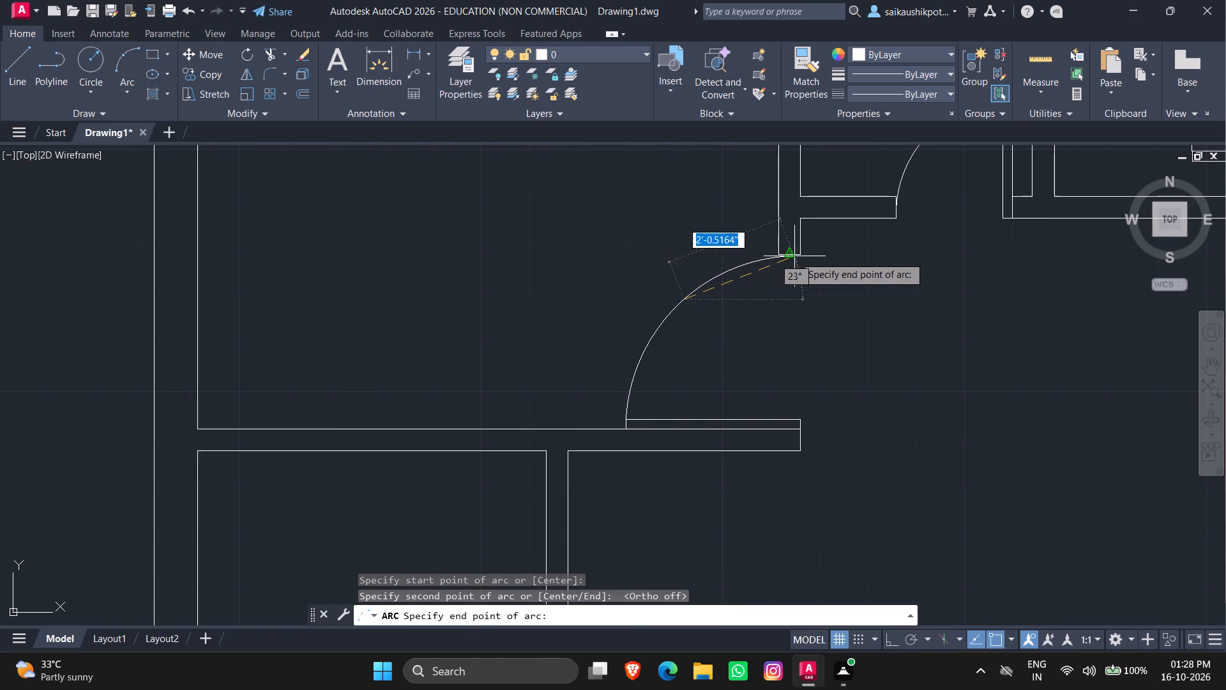
click(796, 256)
key(Escape)
key(Escape)
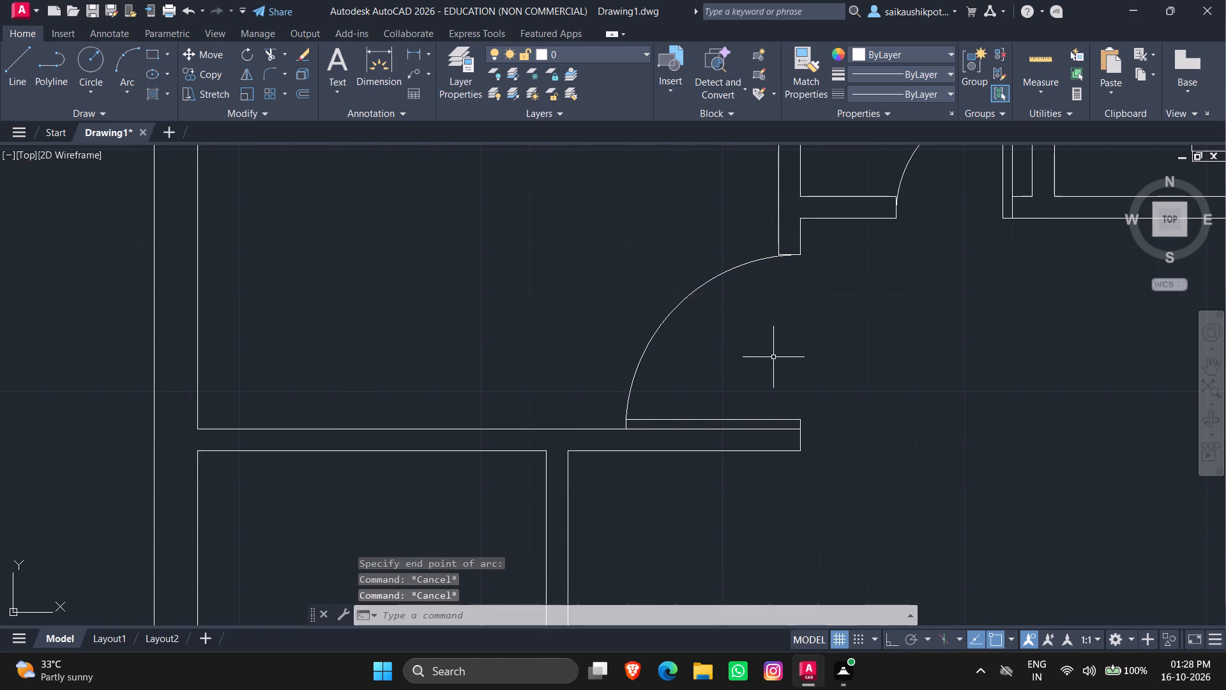
Draw a jamb line across the right wall of the small room below, about 4" above its lower right inner corner.
scroll(773, 333, down, 2)
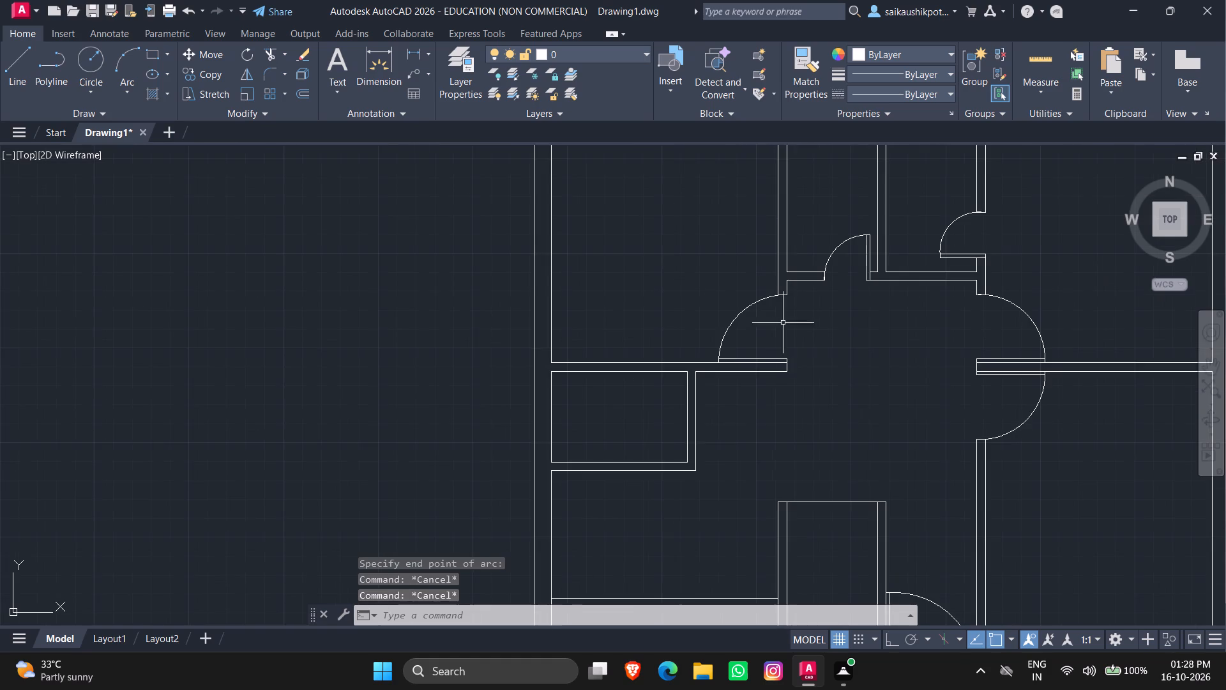
scroll(702, 471, up, 3)
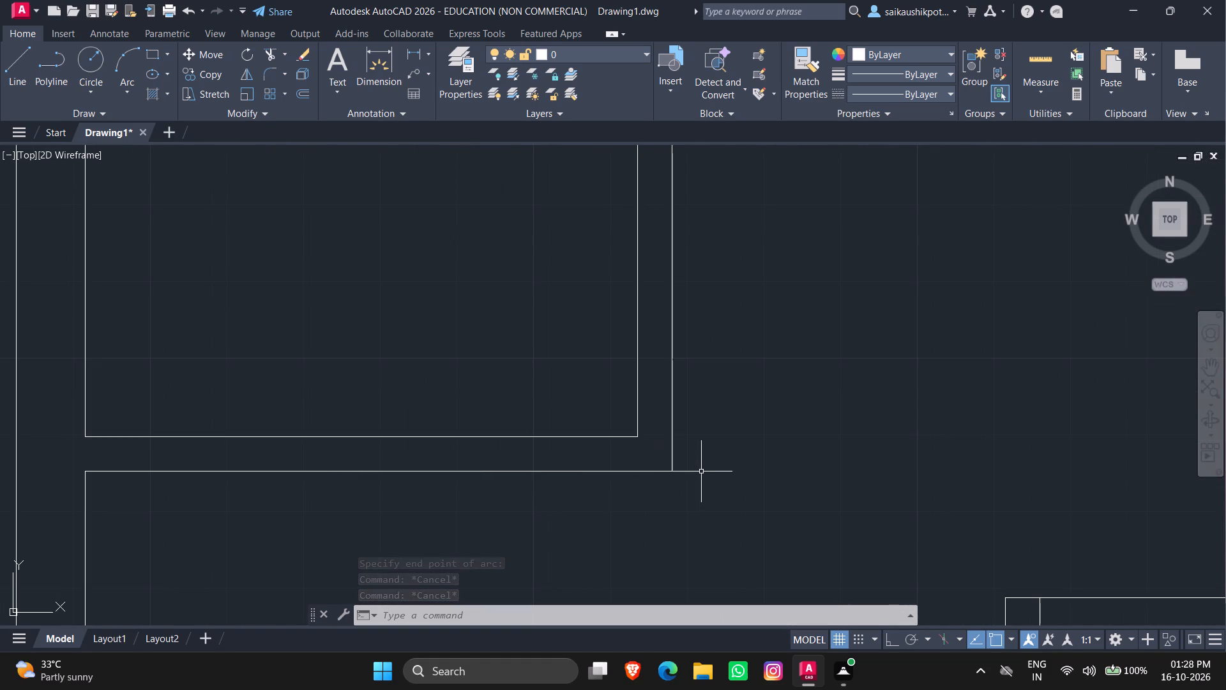
key(l)
key(Return)
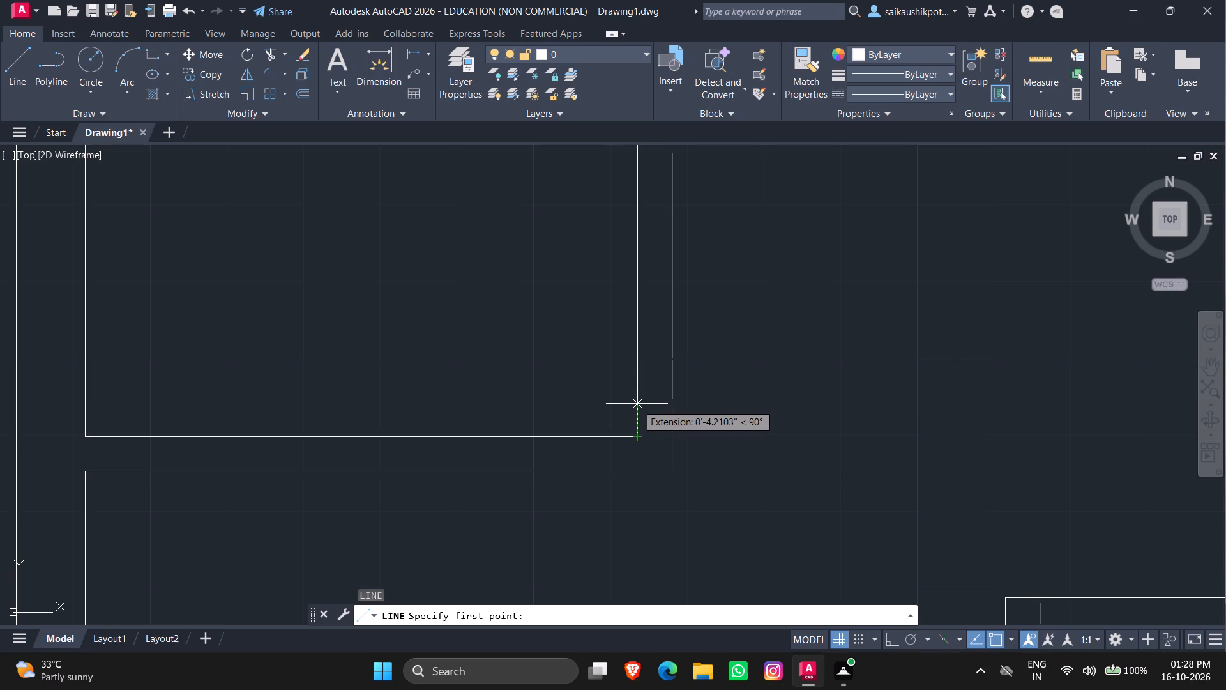
click(635, 408)
click(676, 408)
key(Escape)
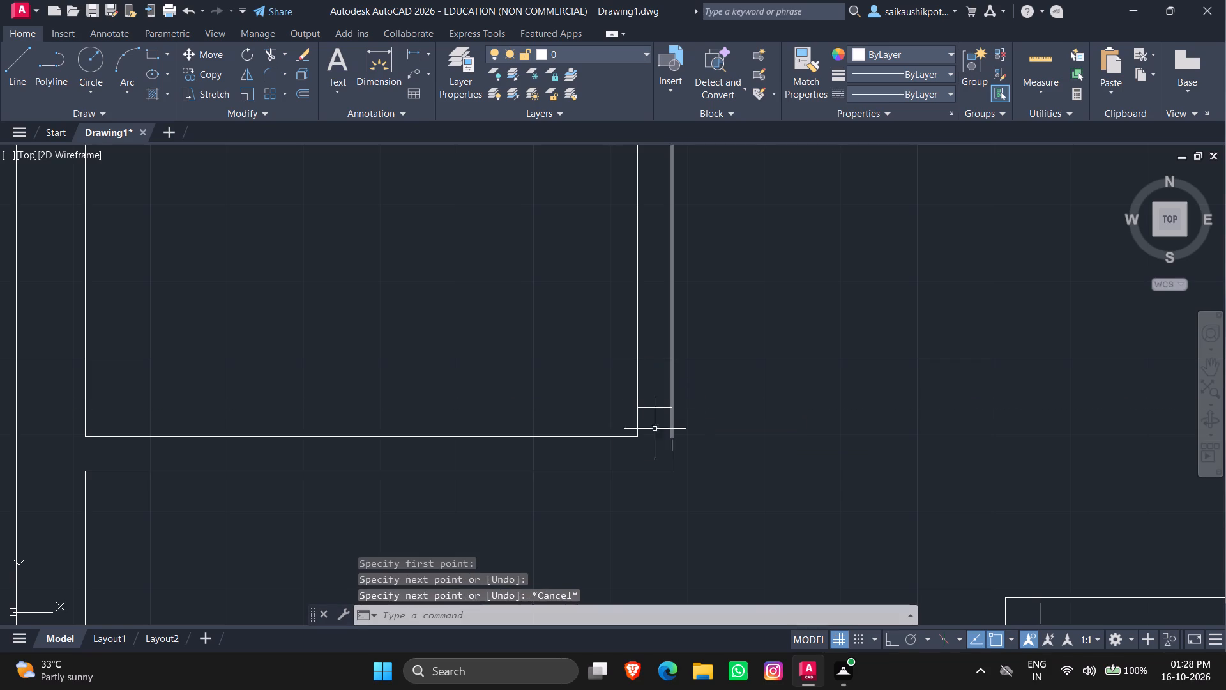
Offset the small room's jamb line 2' upward within the wall.
key(p)
key(BackSpace)
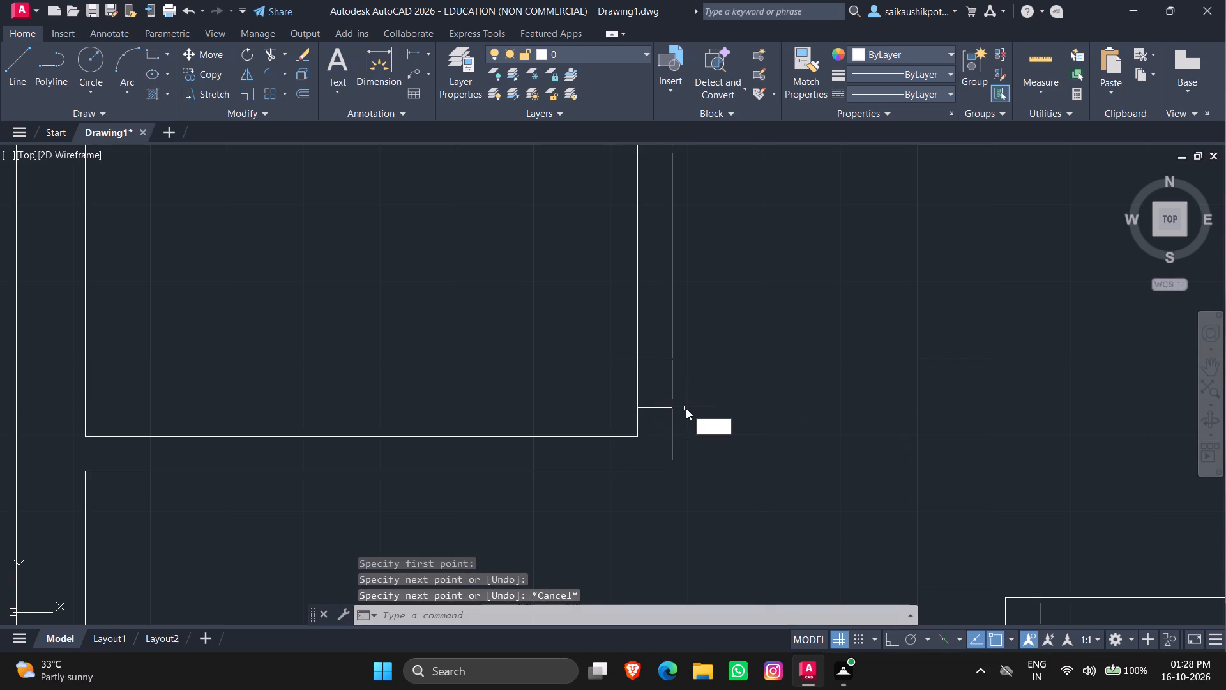
key(o)
key(Return)
text(3')
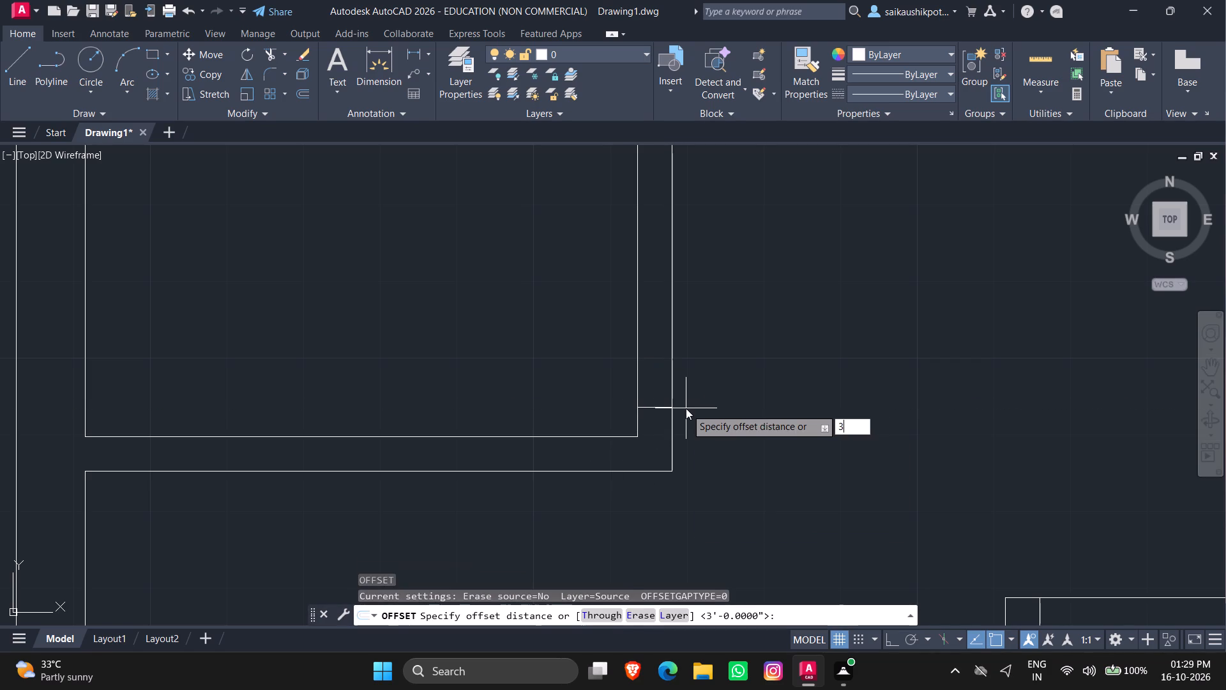
key(Return)
scroll(473, 378, down, 3)
scroll(501, 374, up, 2)
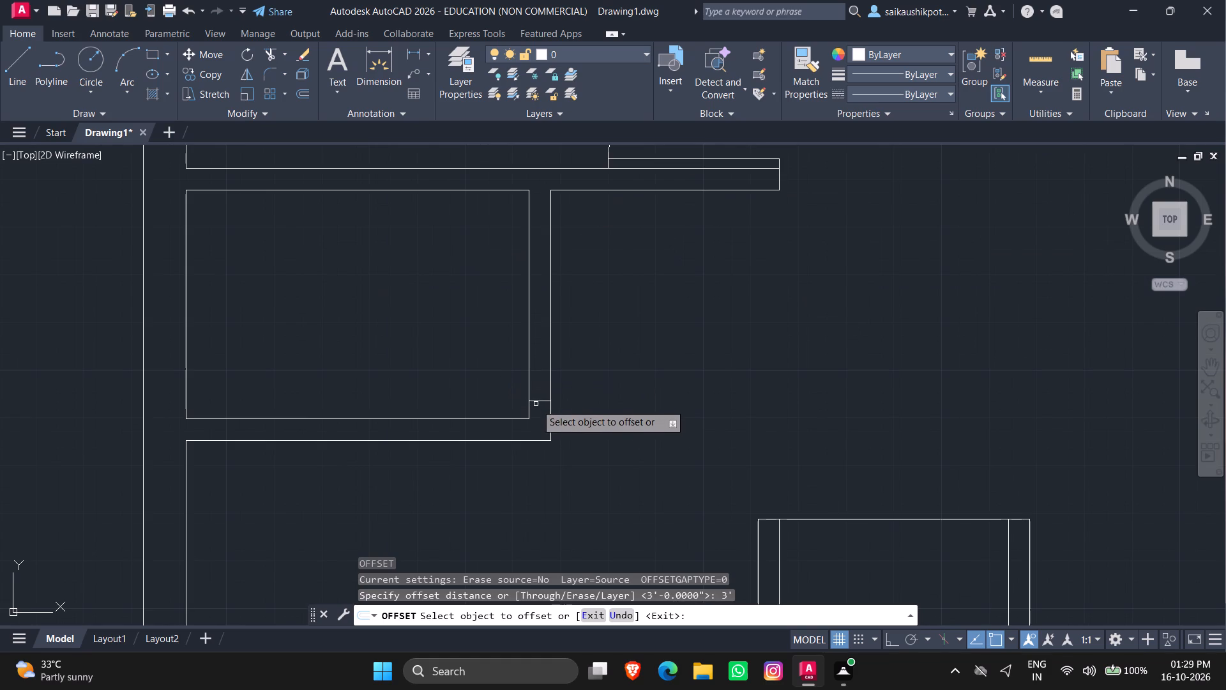
click(533, 402)
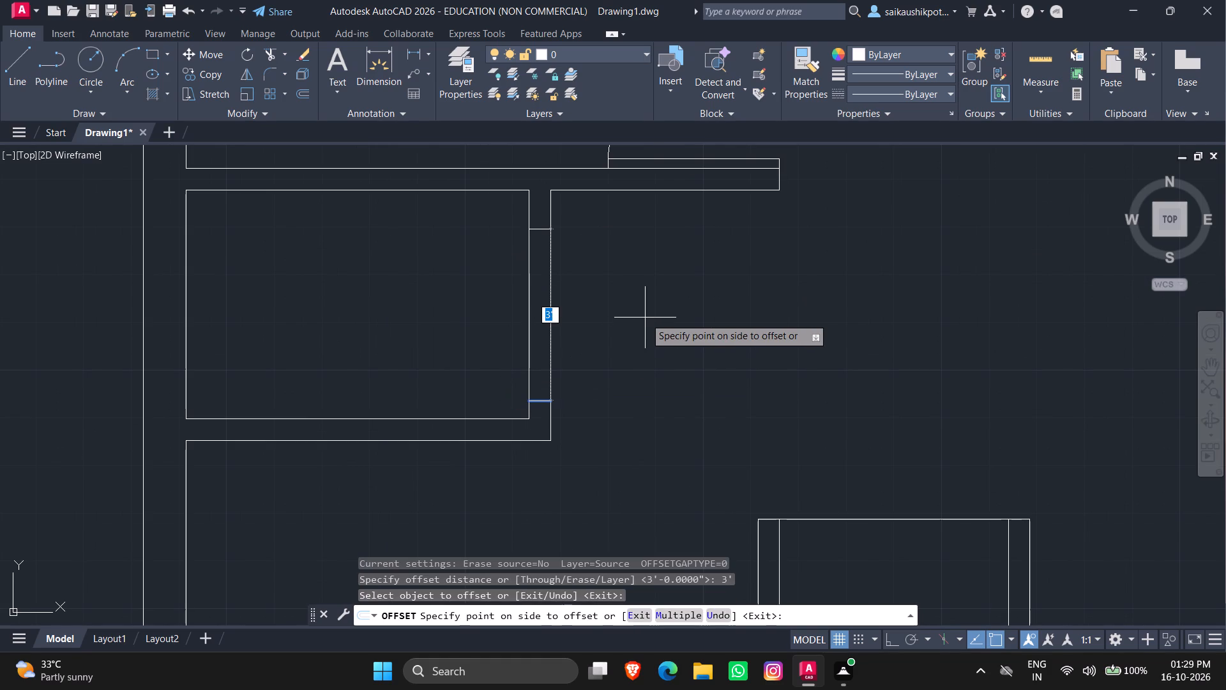
text(2')
key(Return)
key(Escape)
key(Escape)
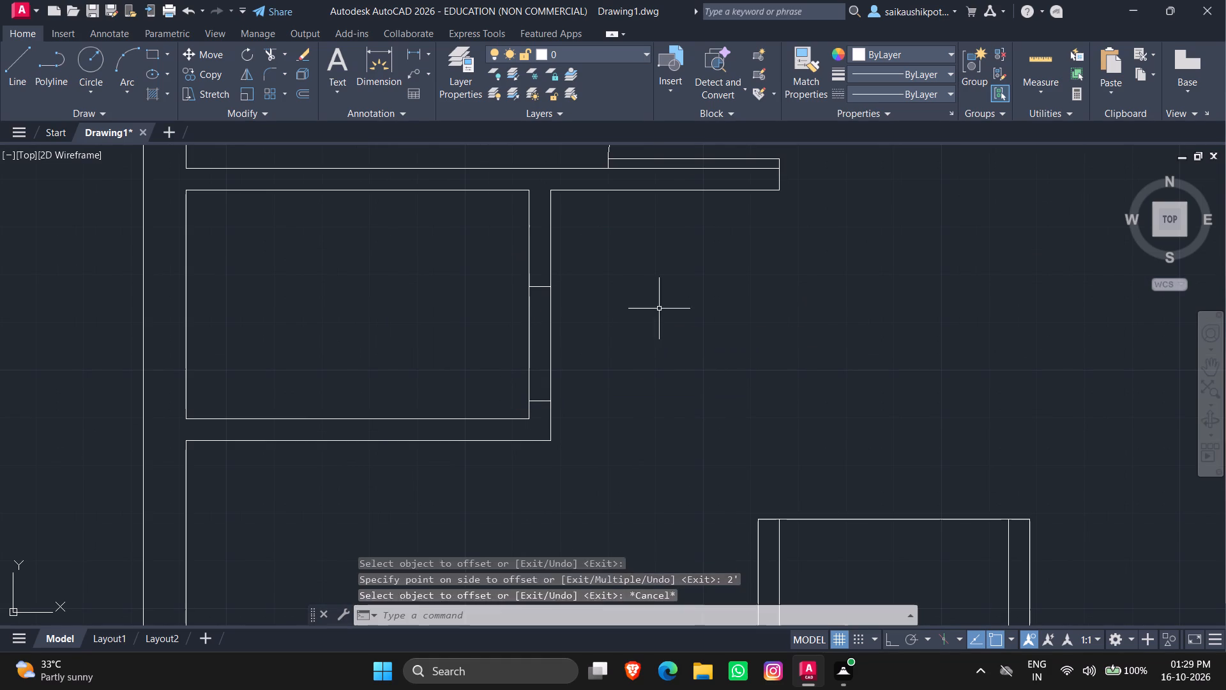
key(Escape)
key(Escape)
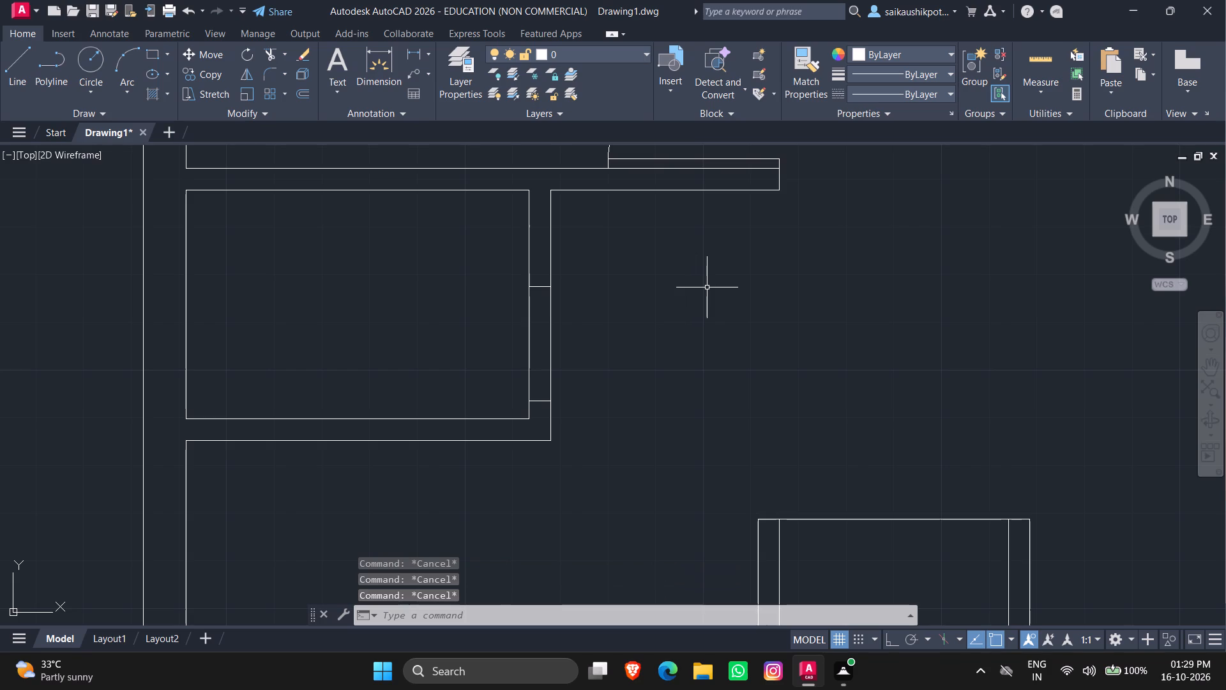
Trim both wall lines between the two jamb lines to open the small room's 2' doorway.
text(tr)
key(Return)
key(Return)
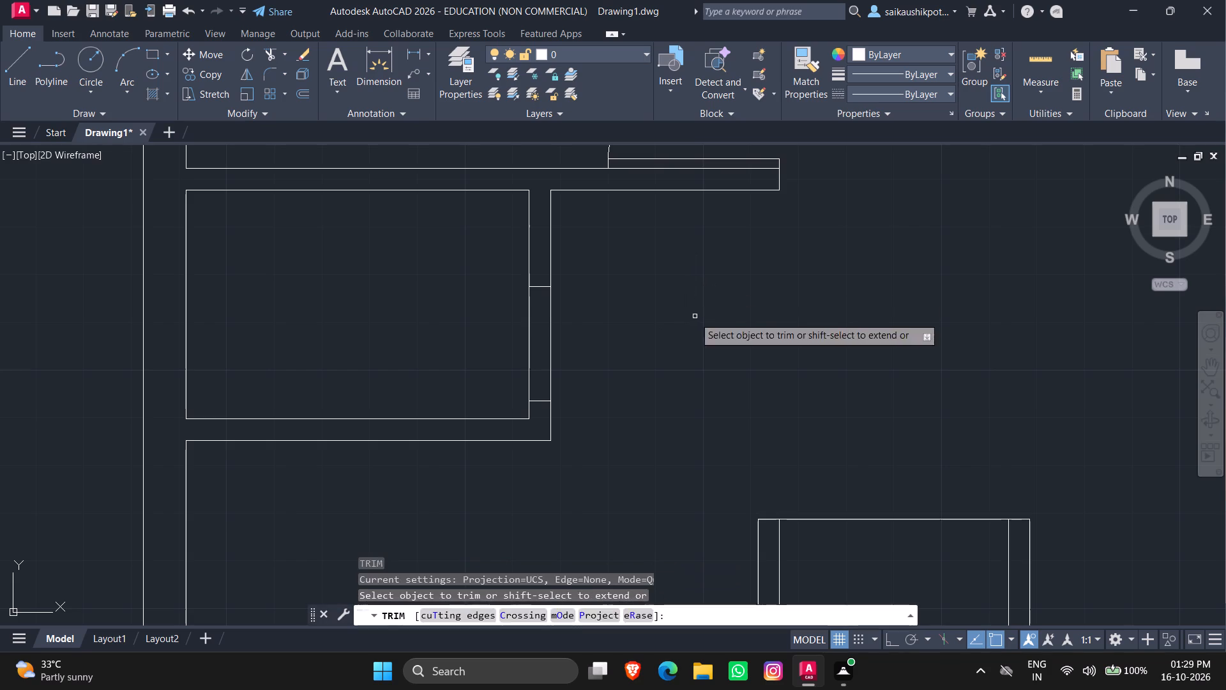
click(638, 340)
click(422, 326)
key(Escape)
key(Escape)
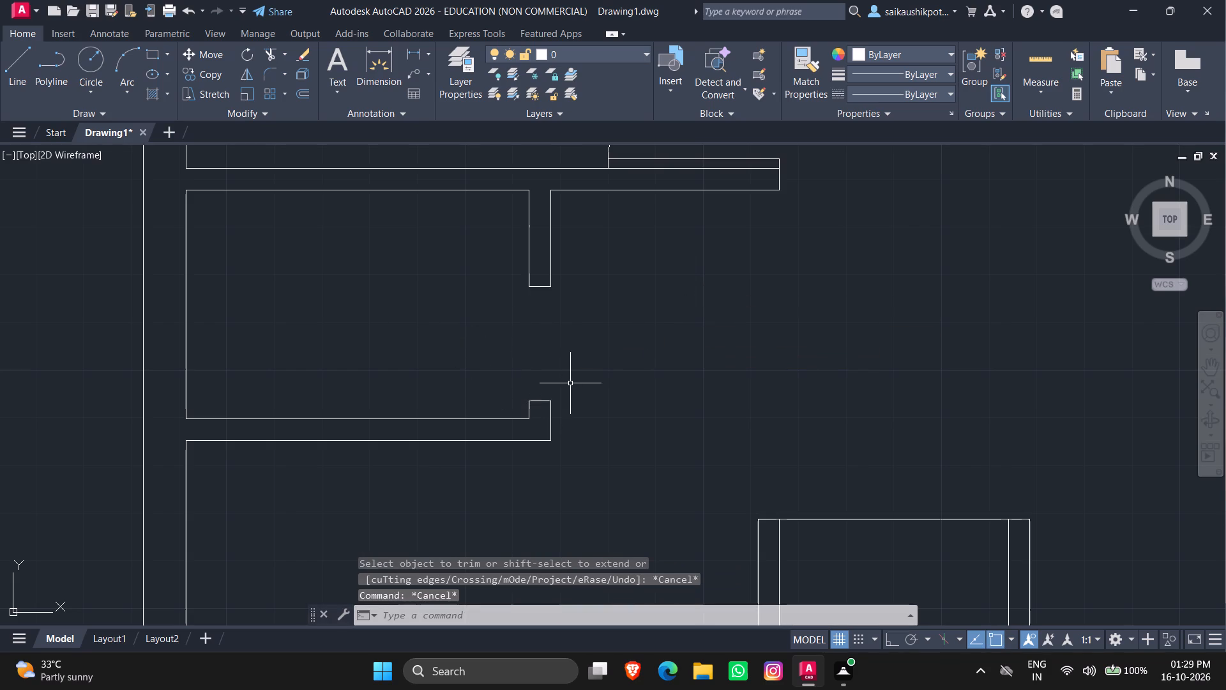
Draw a 2' by 2" door leaf extending left from the lower jamb's upper right corner at the small room's doorway.
key(l)
key(Return)
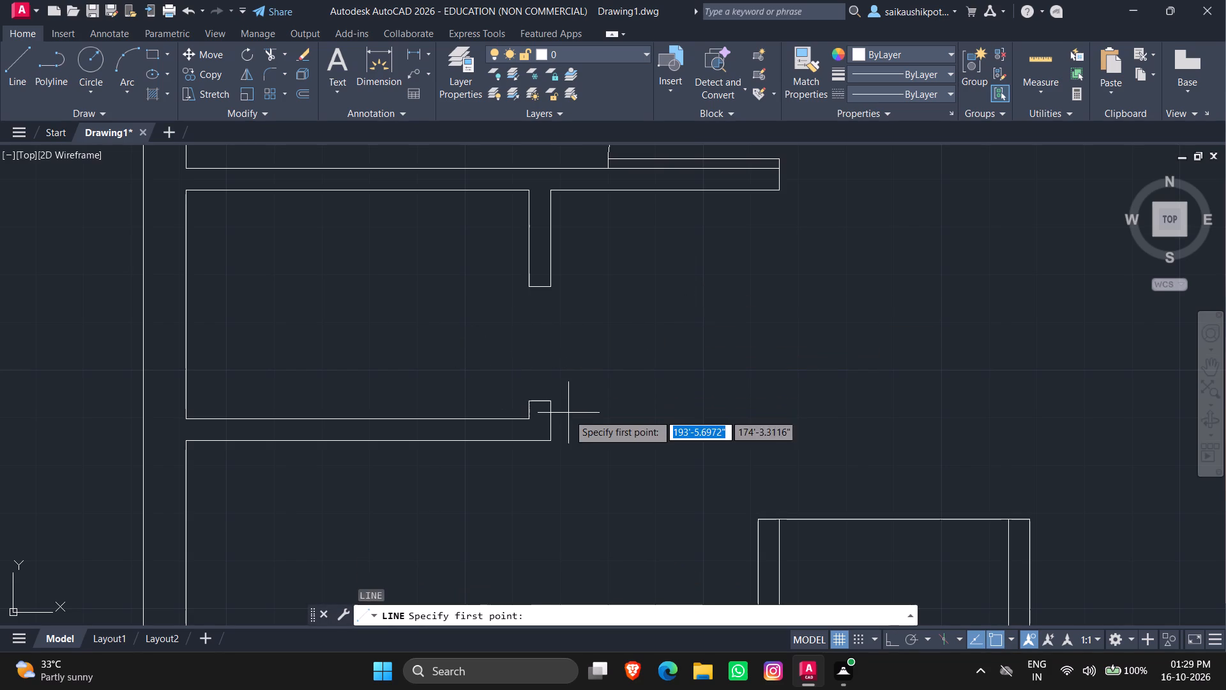
click(549, 403)
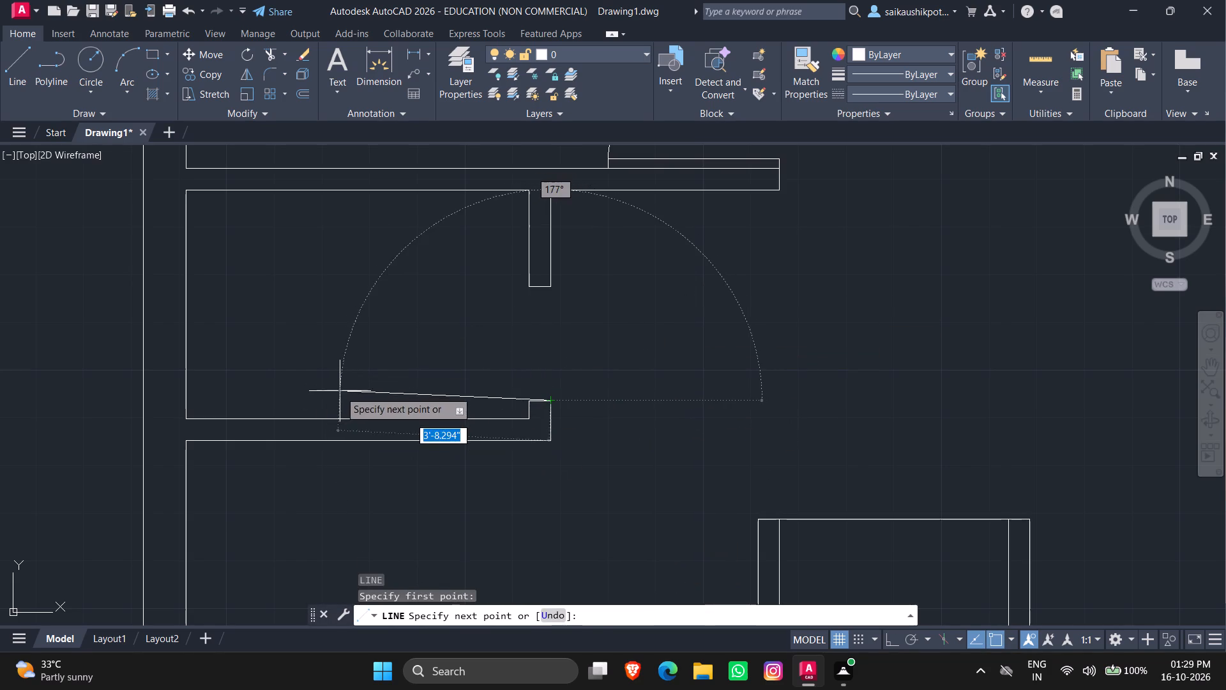
text(2')
key(Return)
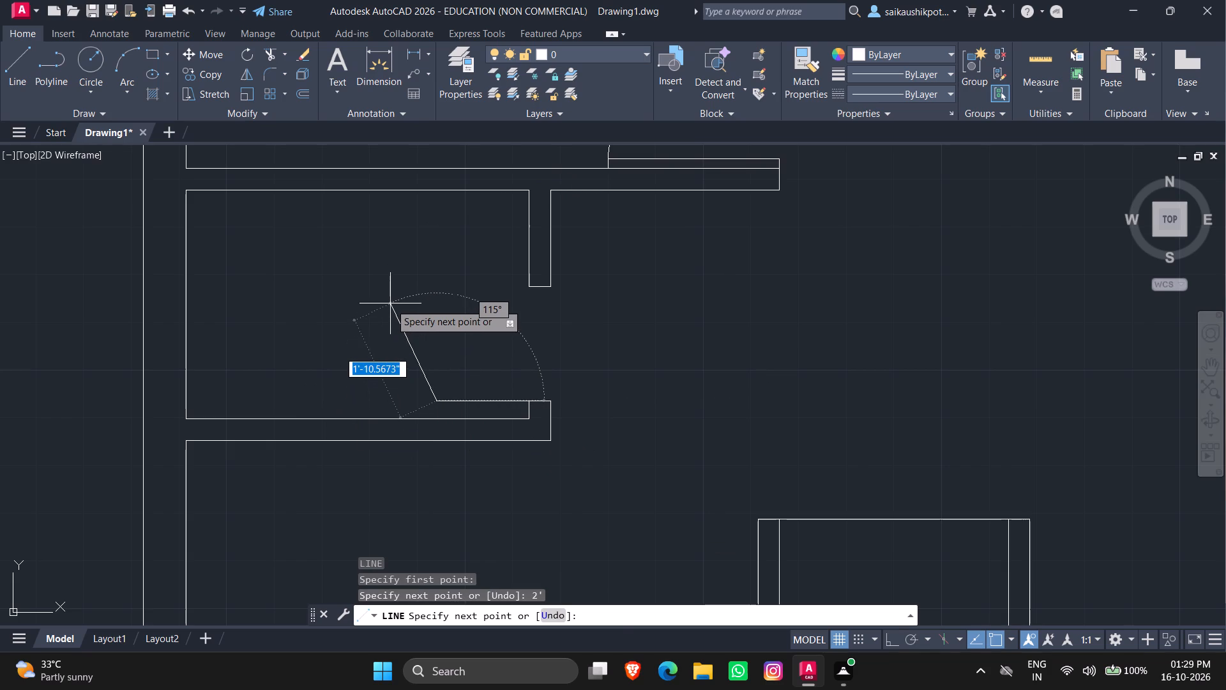
key(F8)
text(2')
key(BackSpace)
key(shift+quotedbl)
key(Return)
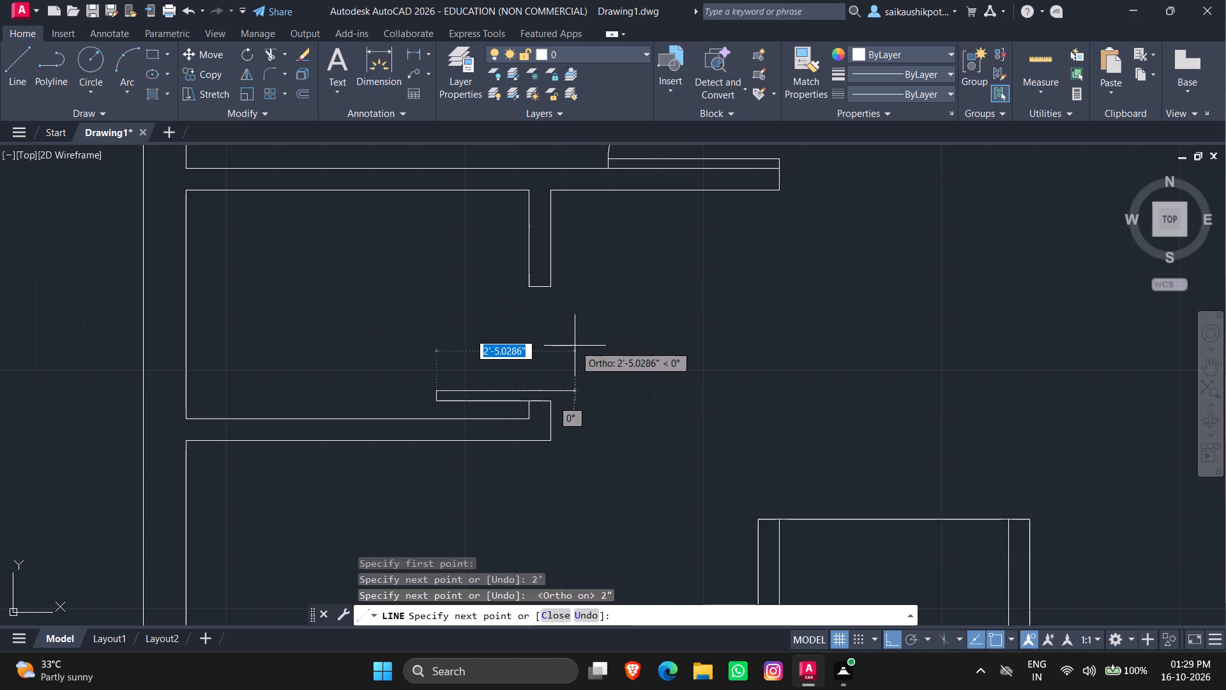
text(2')
key(Return)
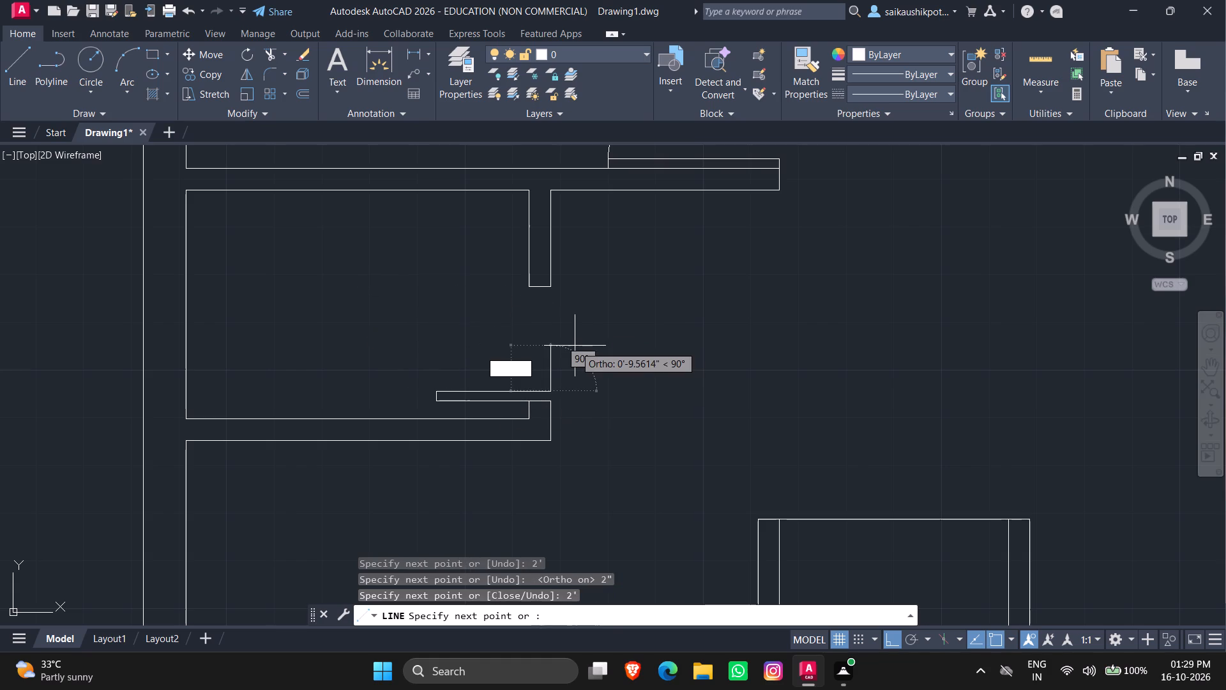
scroll(576, 424, up, 2)
click(511, 365)
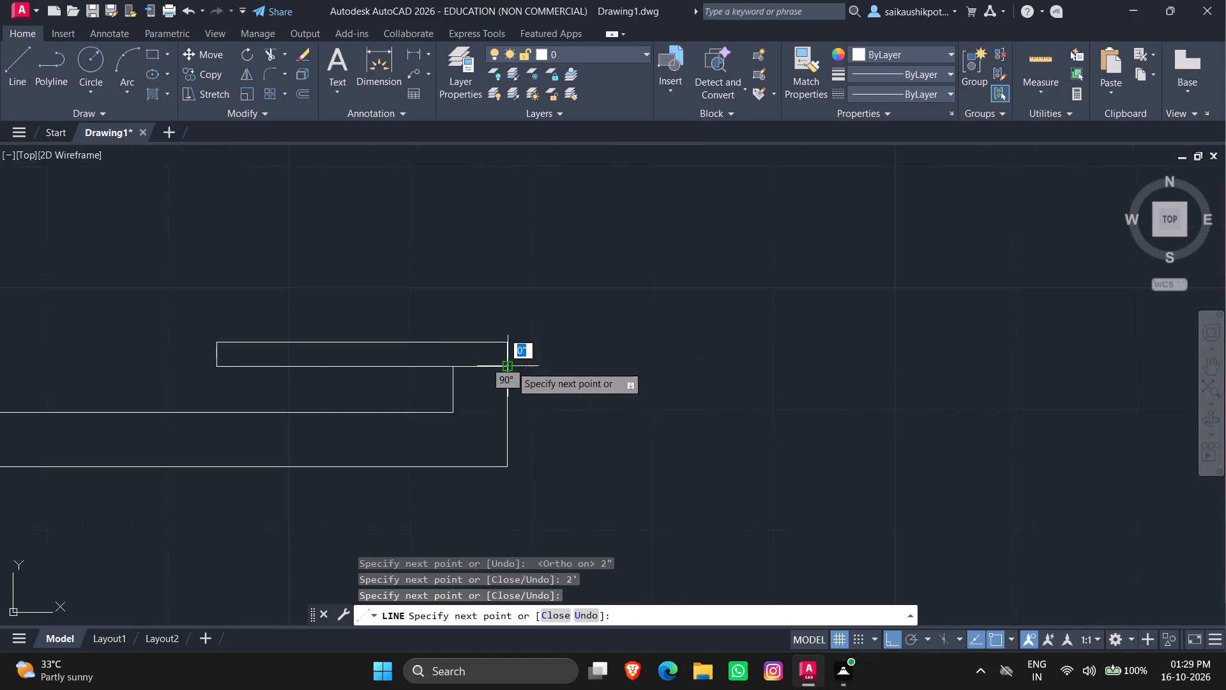
key(Escape)
key(Escape)
scroll(640, 459, down, 1)
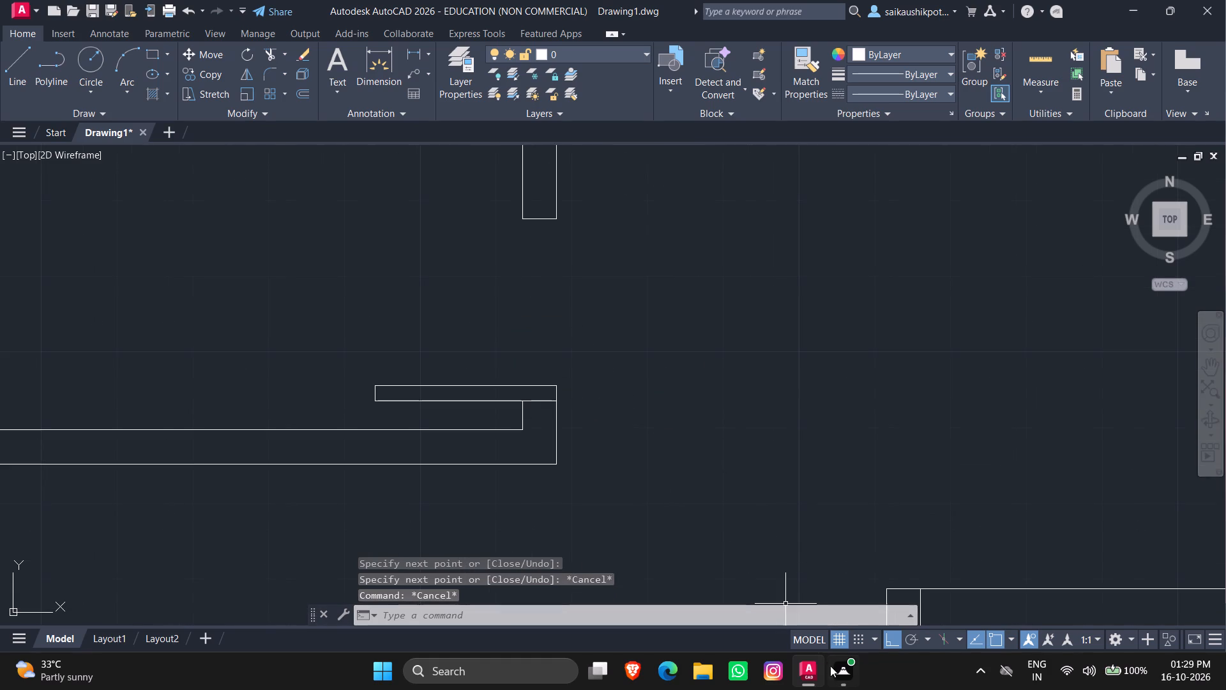
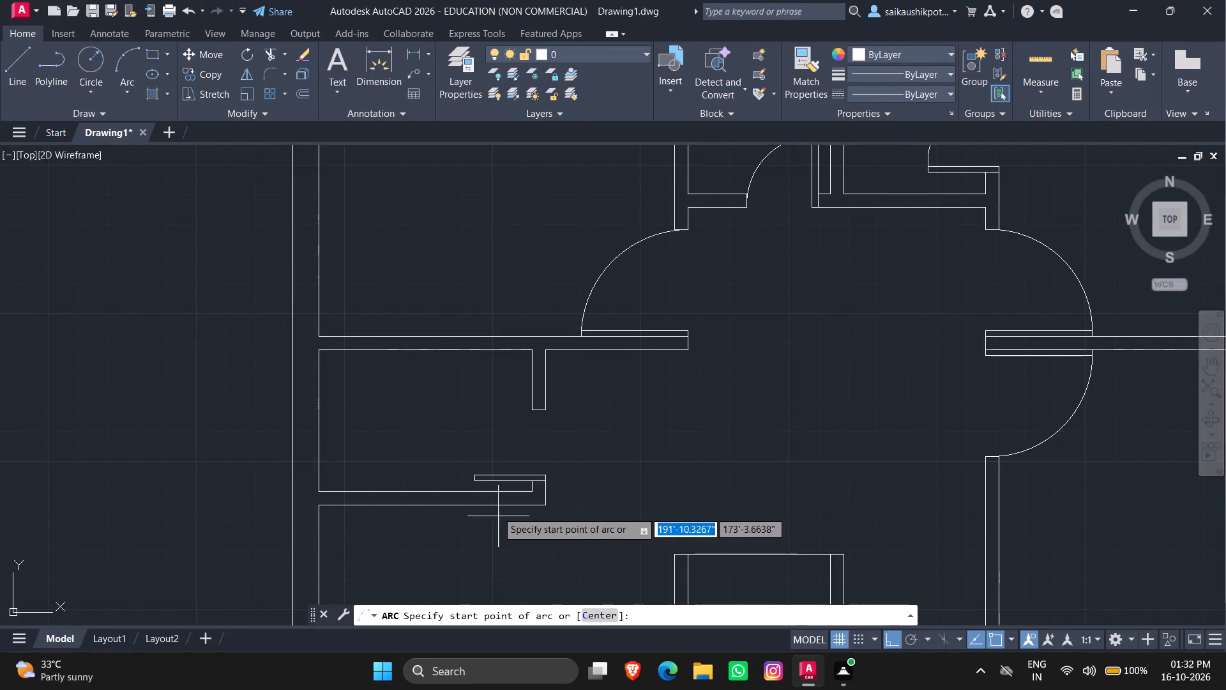
Draw the small room's door swing arc from the leaf's upper left corner to the upper jamb's lower right corner.
scroll(492, 498, up, 3)
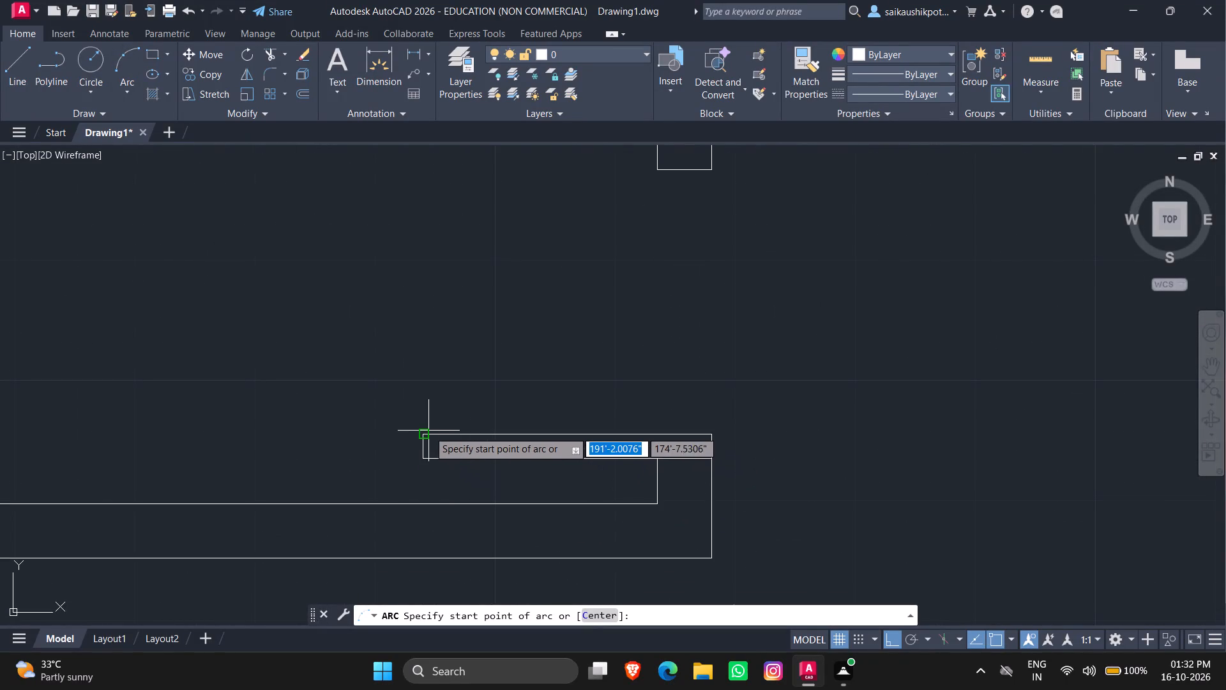
click(425, 430)
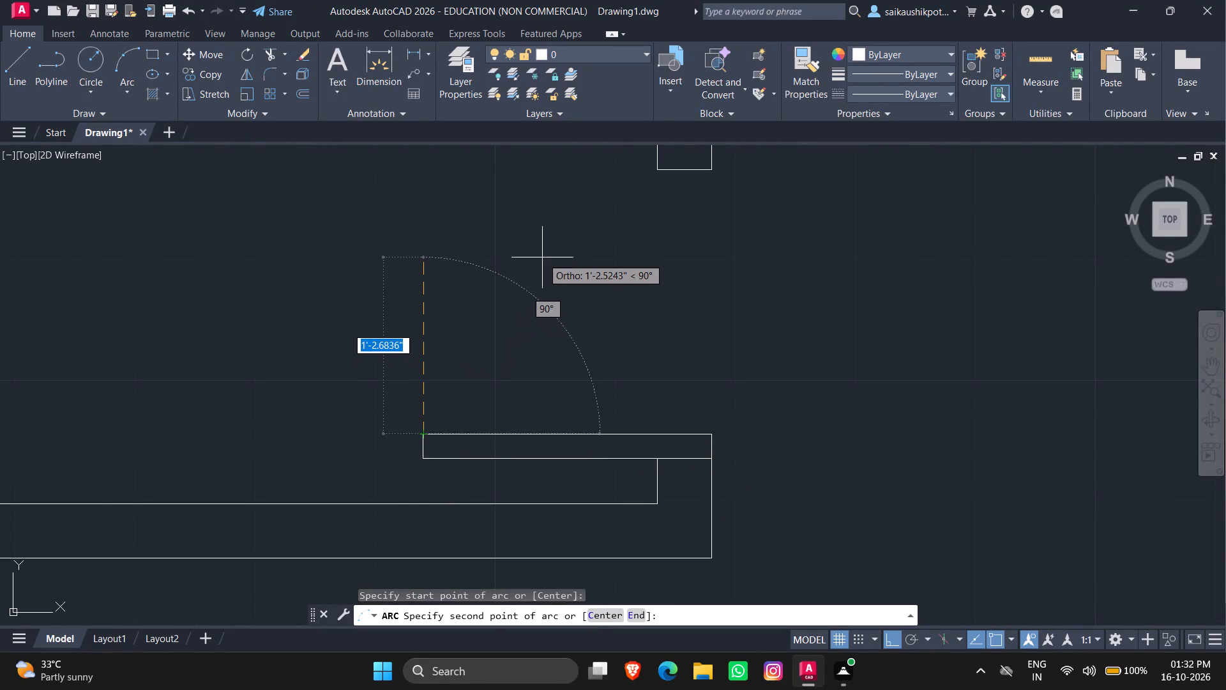
key(F8)
click(545, 213)
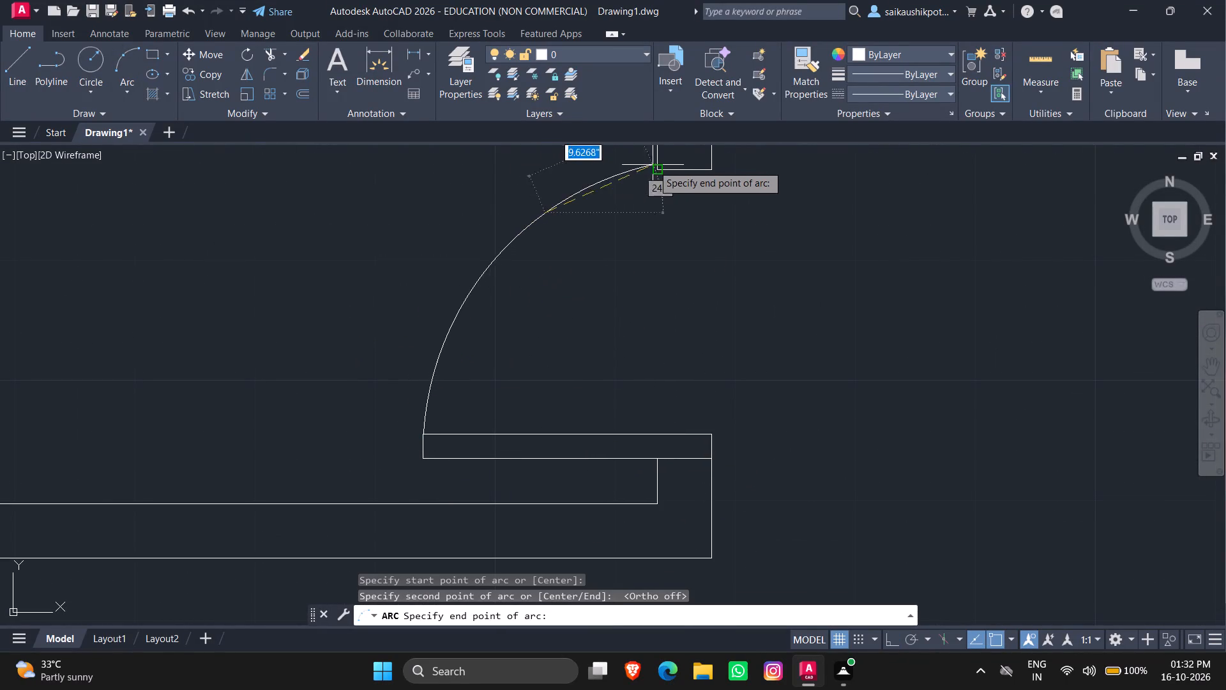
click(713, 172)
scroll(676, 247, down, 2)
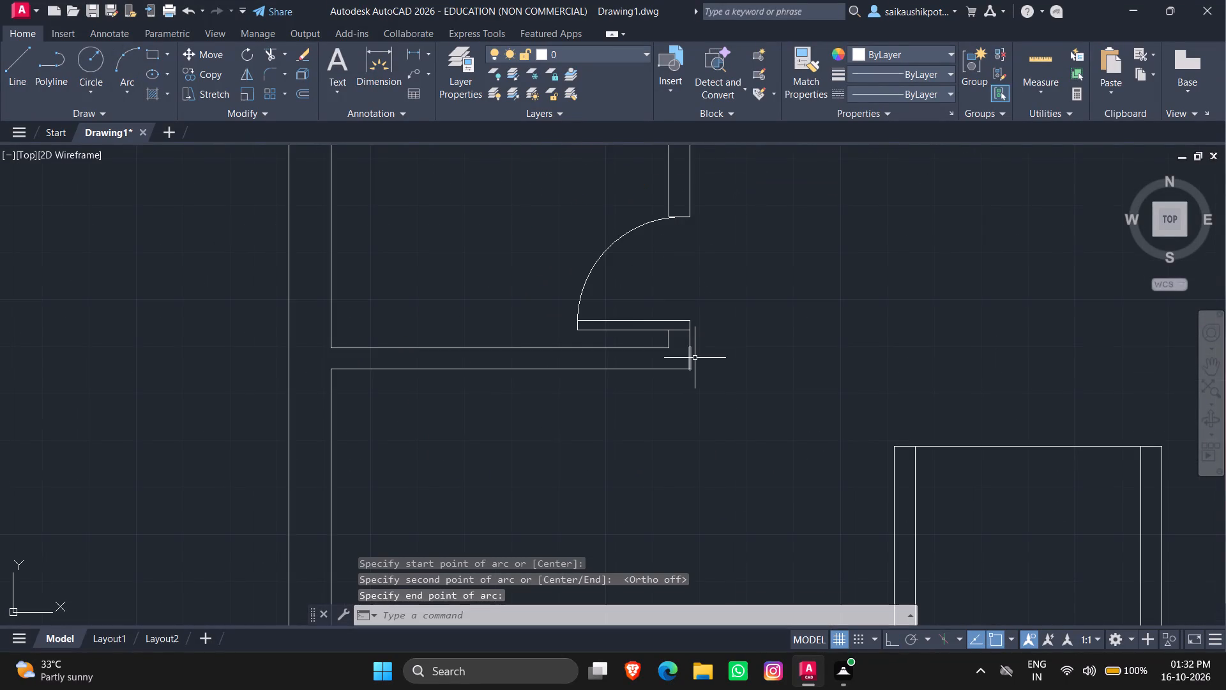
key(Escape)
Draw a 9" line across the left outer wall at the midpoint of the lower-left room's inner wall line.
scroll(728, 334, down, 4)
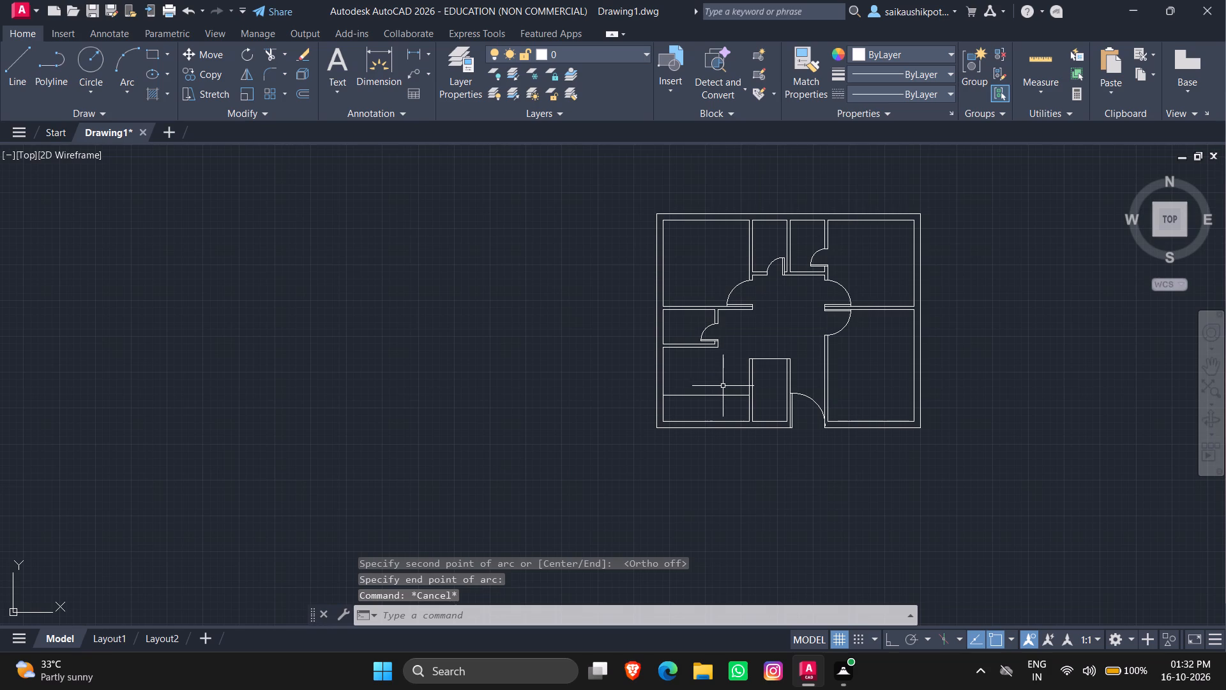
scroll(719, 406, up, 3)
scroll(718, 407, down, 1)
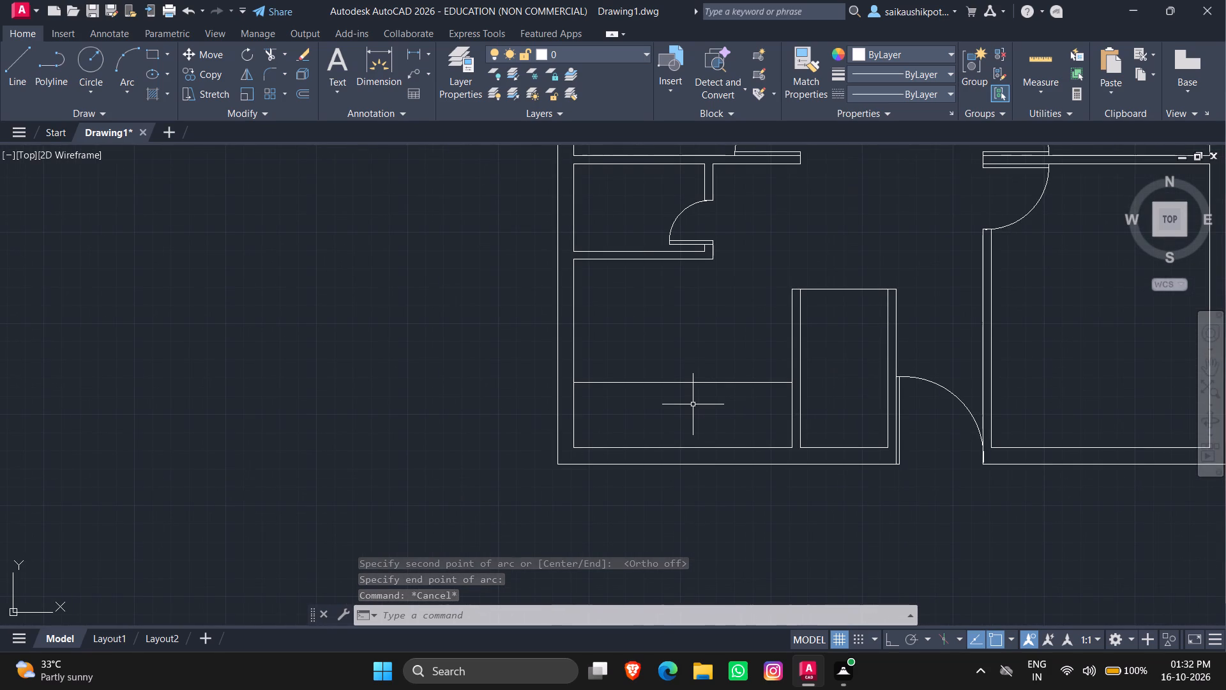
key(l)
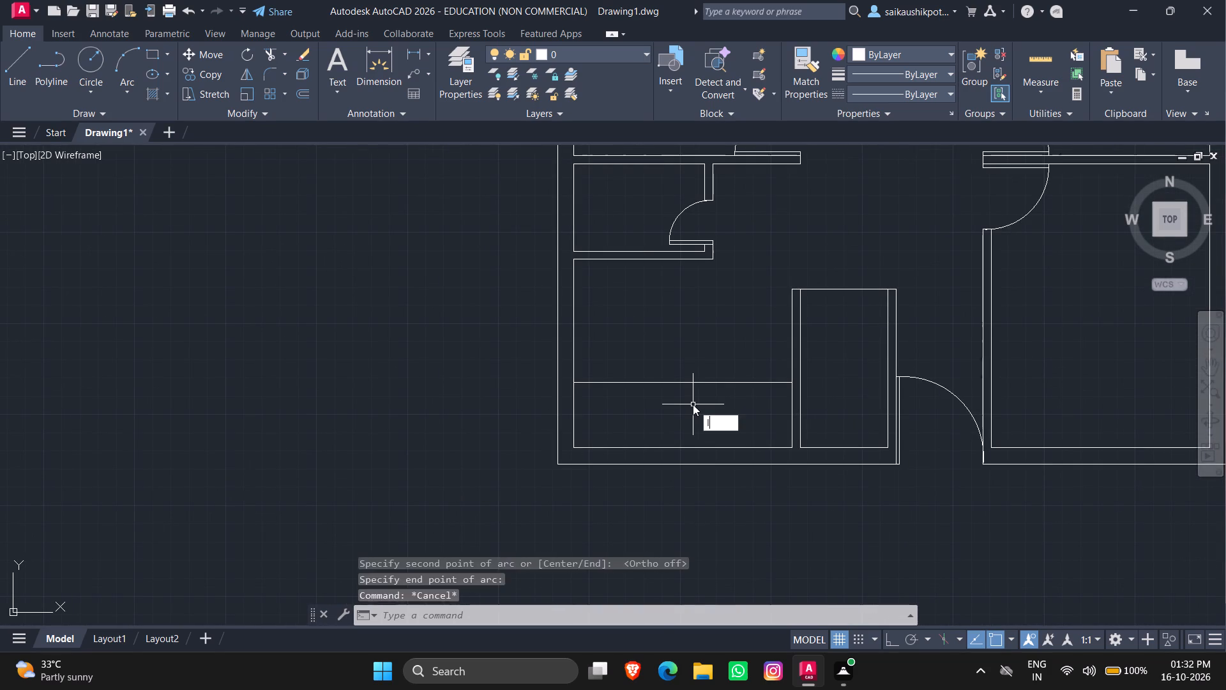
key(Return)
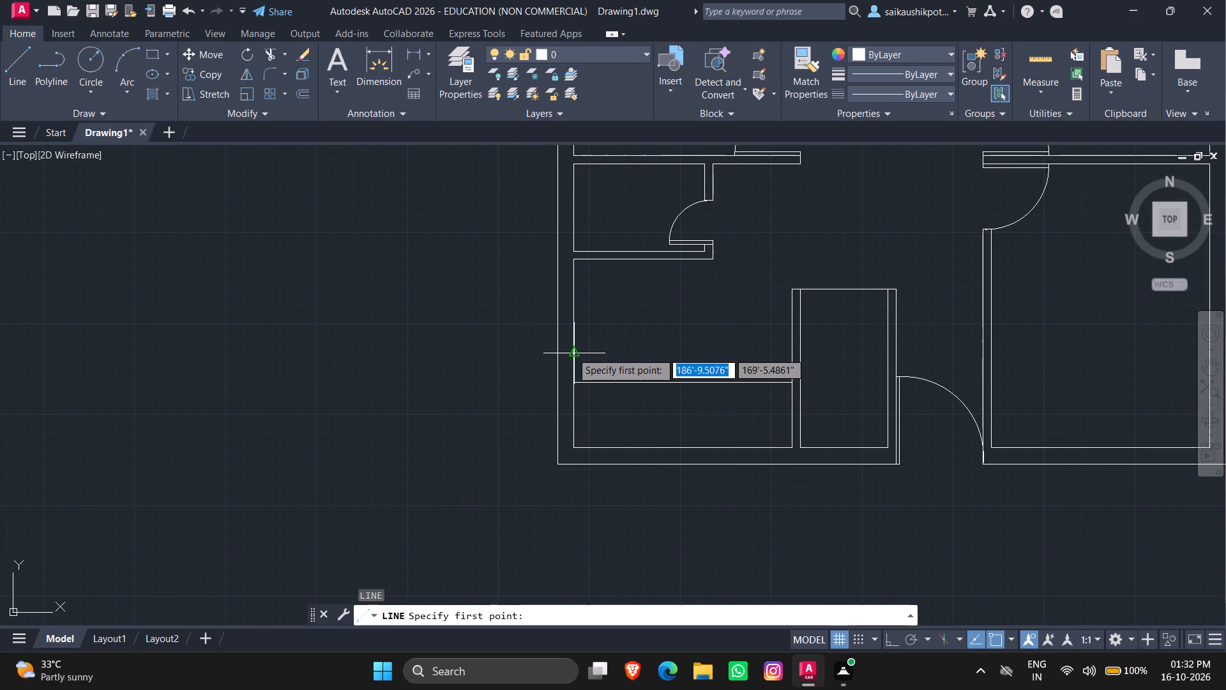
click(571, 349)
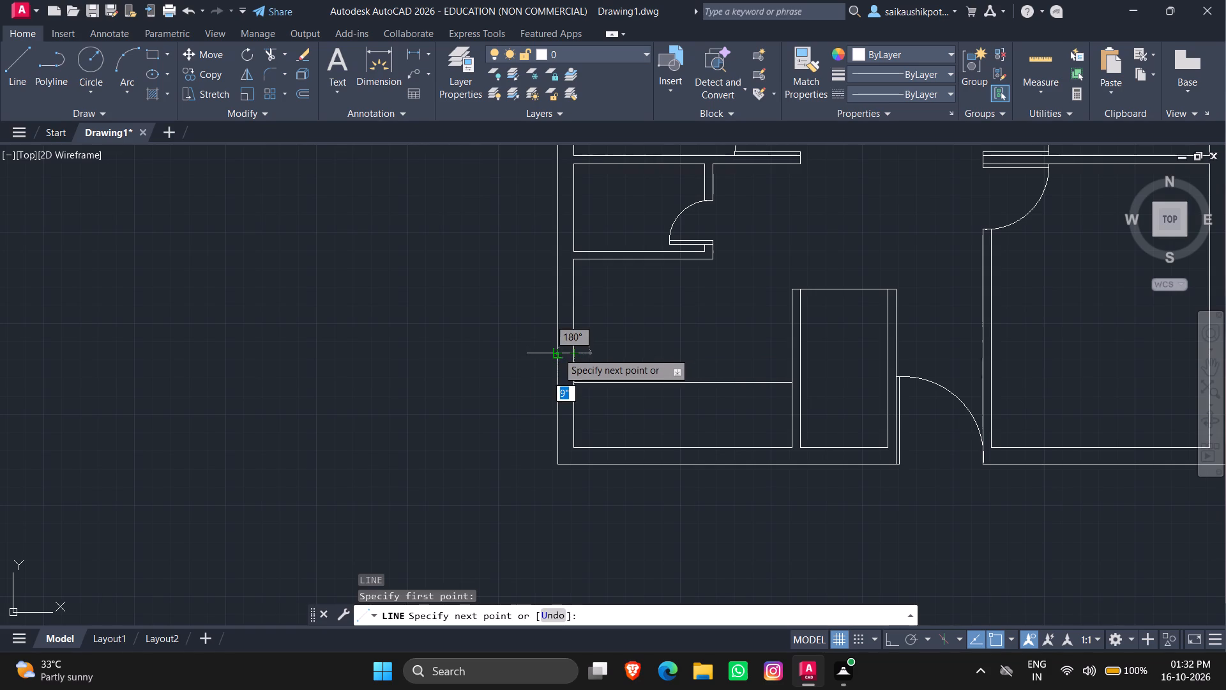
click(557, 352)
key(Escape)
key(F8)
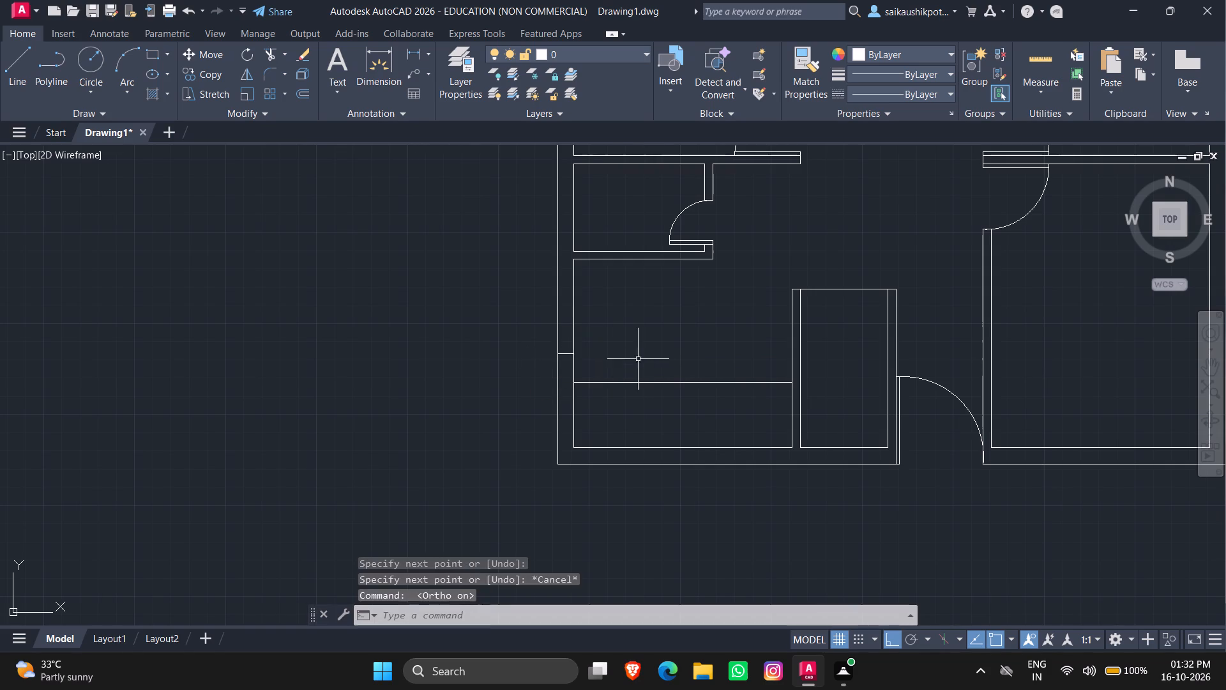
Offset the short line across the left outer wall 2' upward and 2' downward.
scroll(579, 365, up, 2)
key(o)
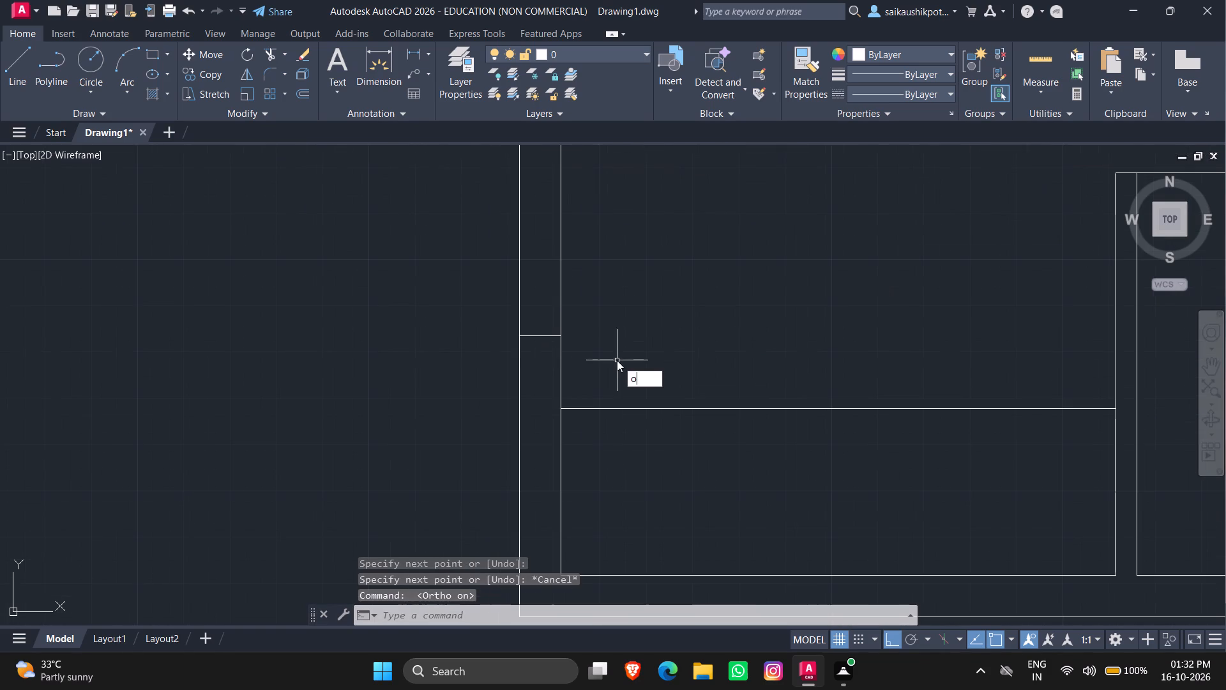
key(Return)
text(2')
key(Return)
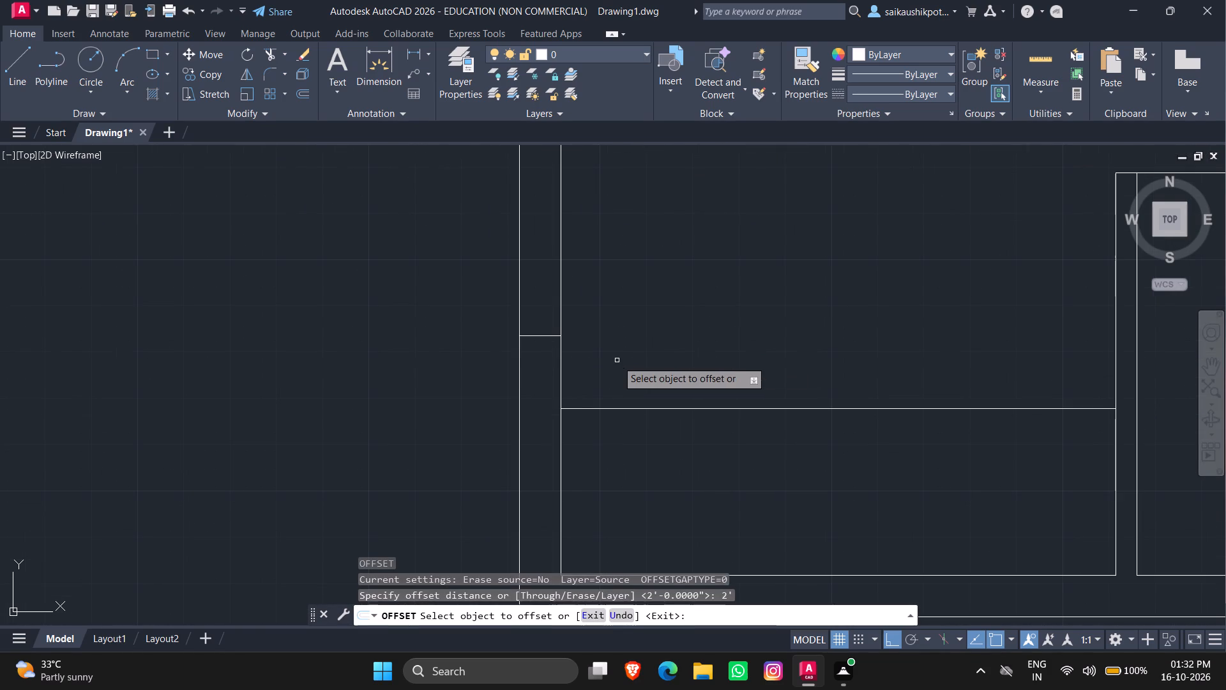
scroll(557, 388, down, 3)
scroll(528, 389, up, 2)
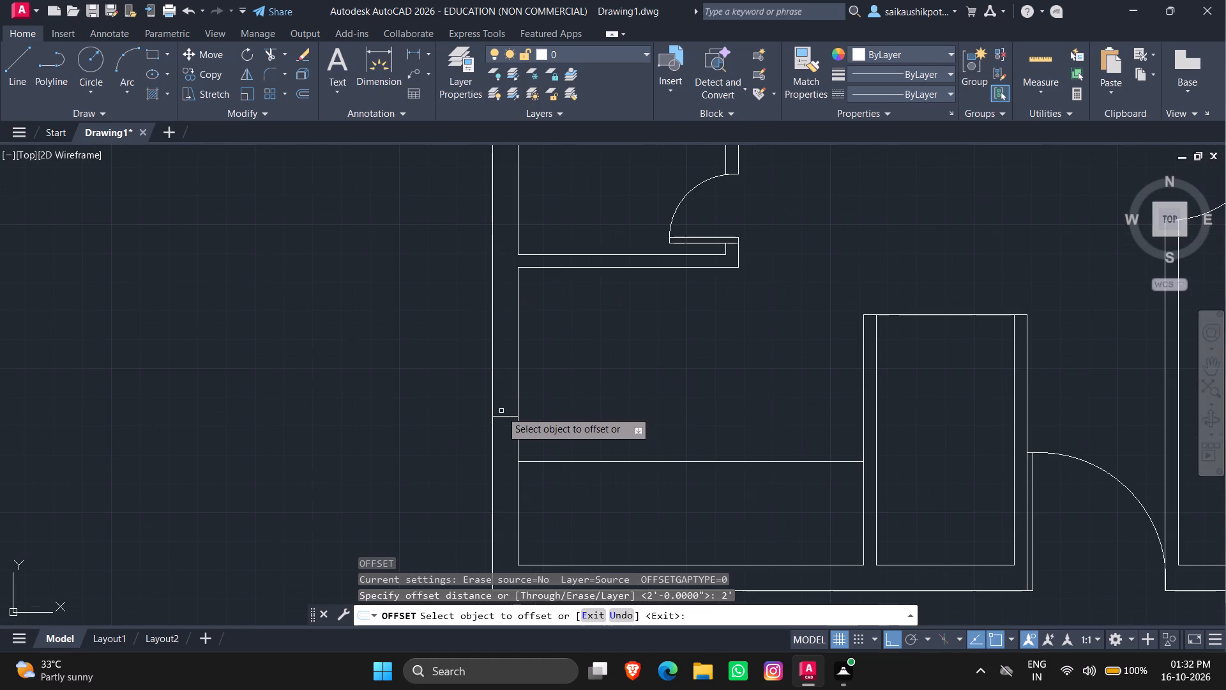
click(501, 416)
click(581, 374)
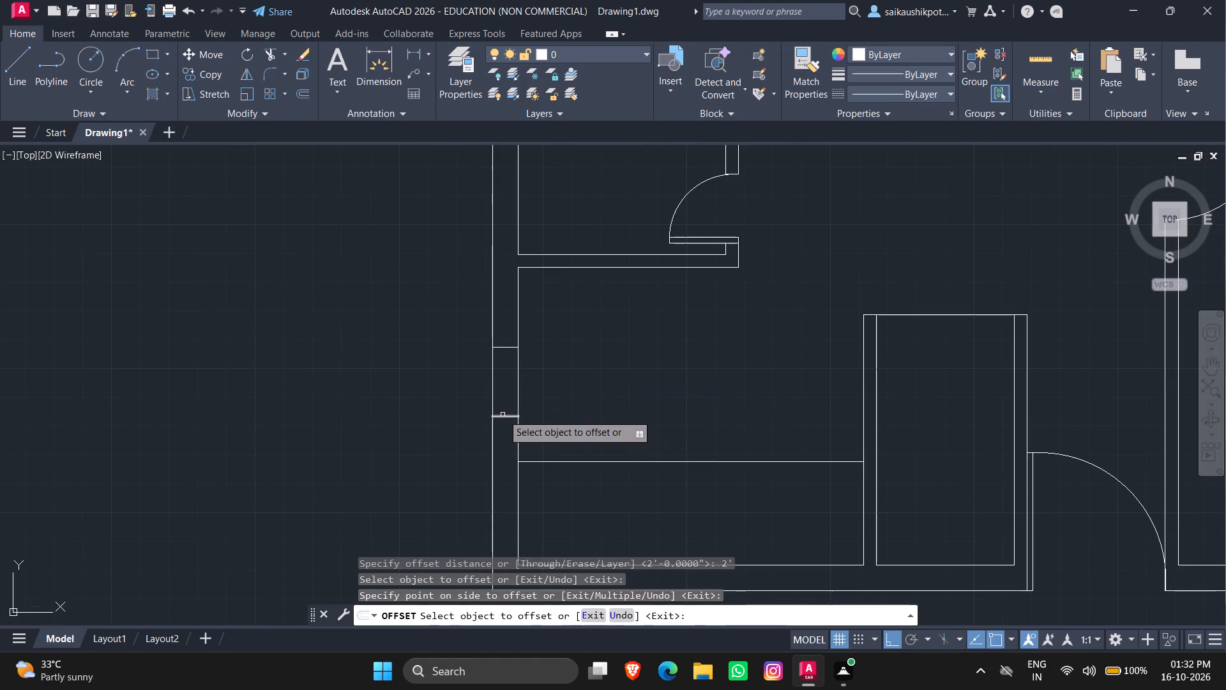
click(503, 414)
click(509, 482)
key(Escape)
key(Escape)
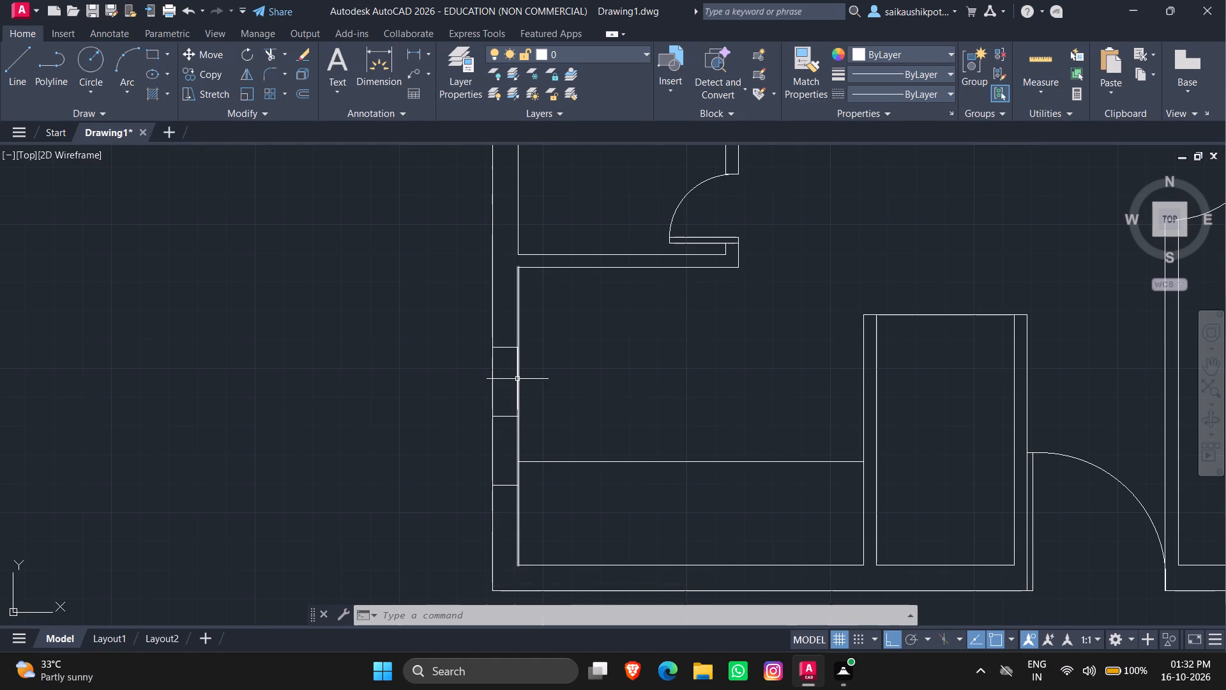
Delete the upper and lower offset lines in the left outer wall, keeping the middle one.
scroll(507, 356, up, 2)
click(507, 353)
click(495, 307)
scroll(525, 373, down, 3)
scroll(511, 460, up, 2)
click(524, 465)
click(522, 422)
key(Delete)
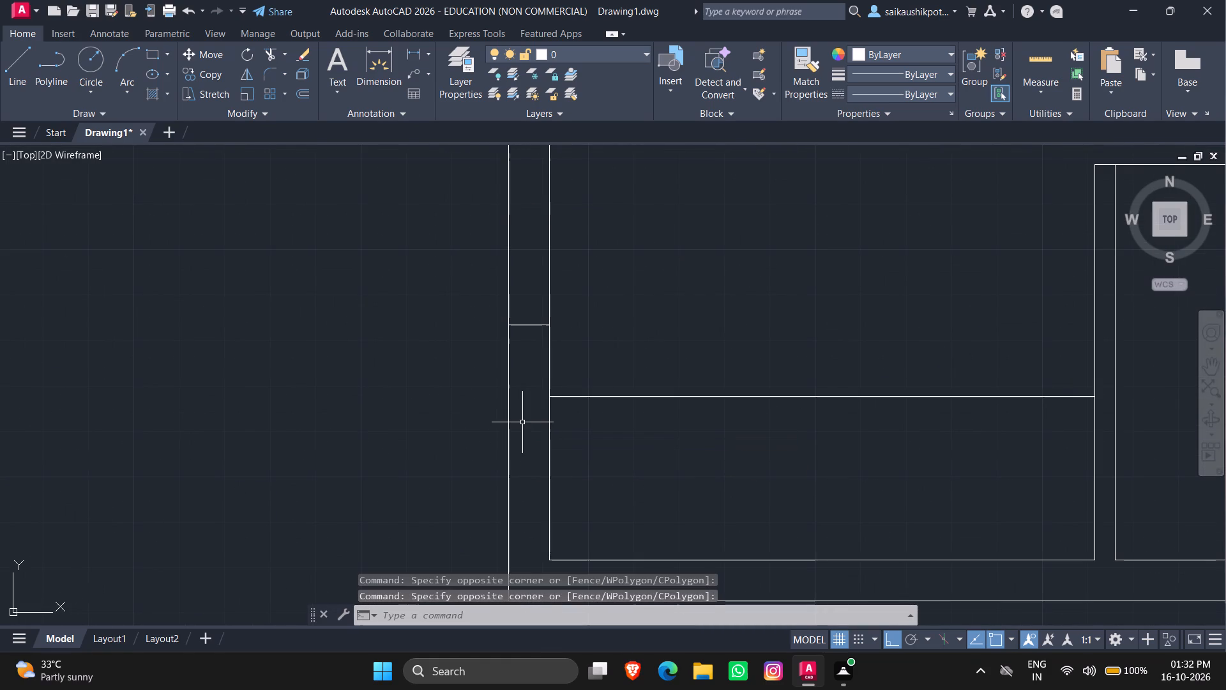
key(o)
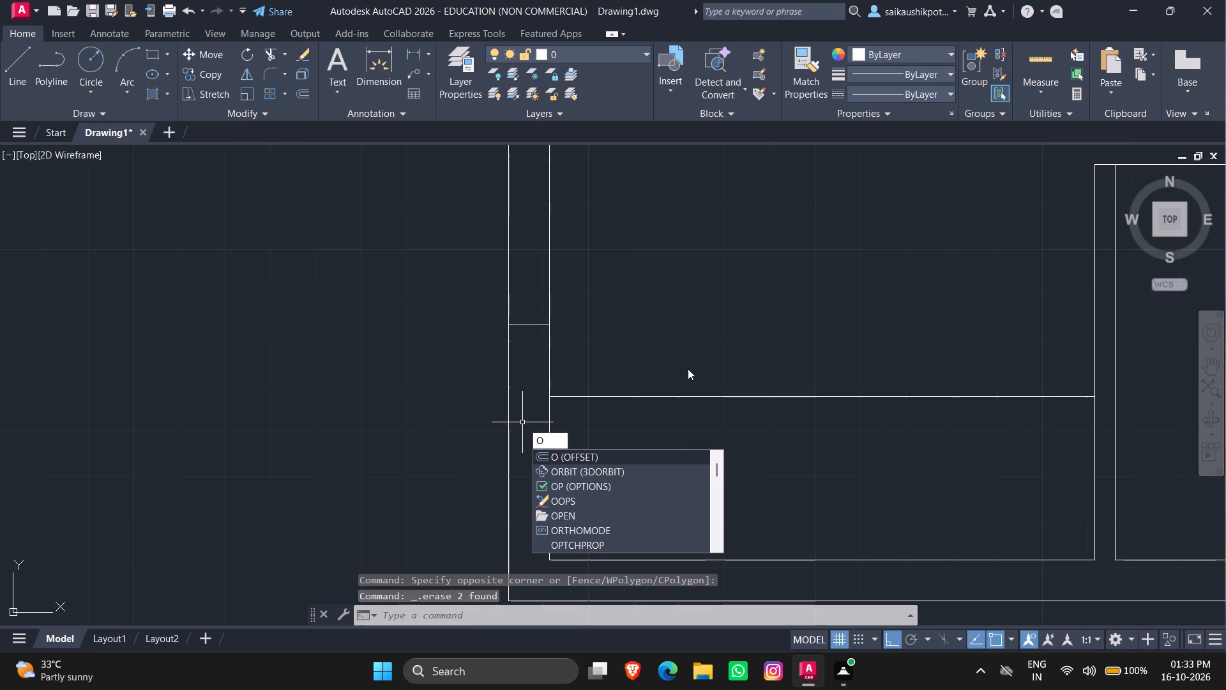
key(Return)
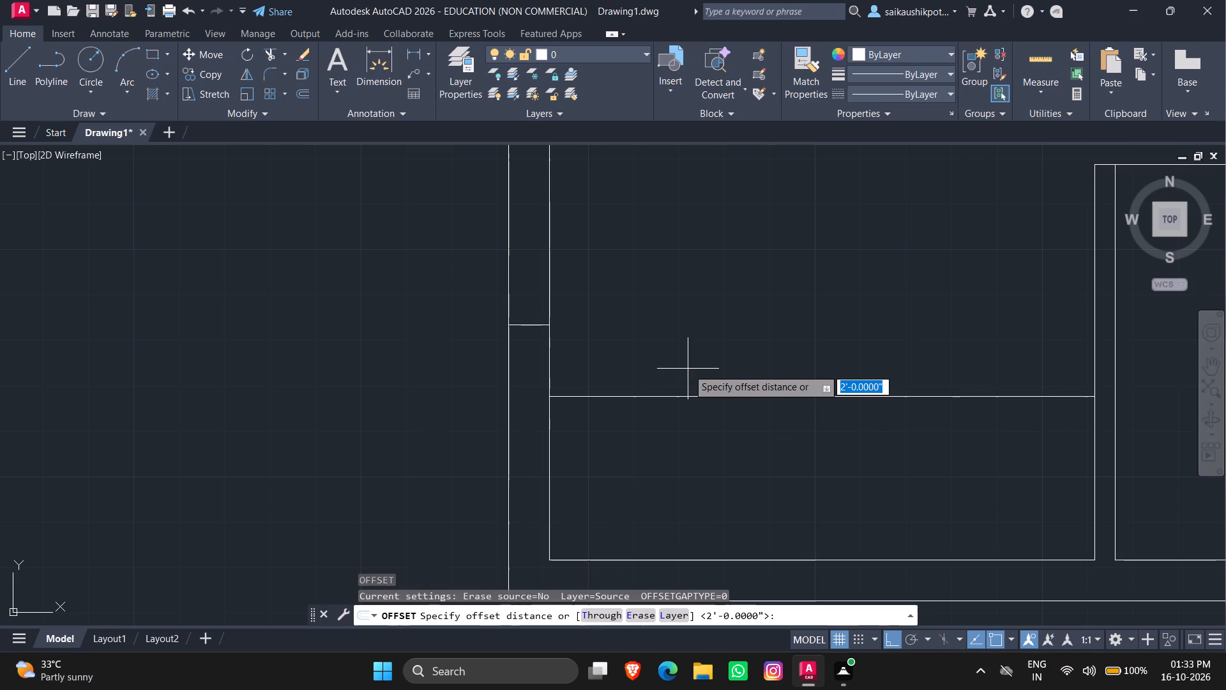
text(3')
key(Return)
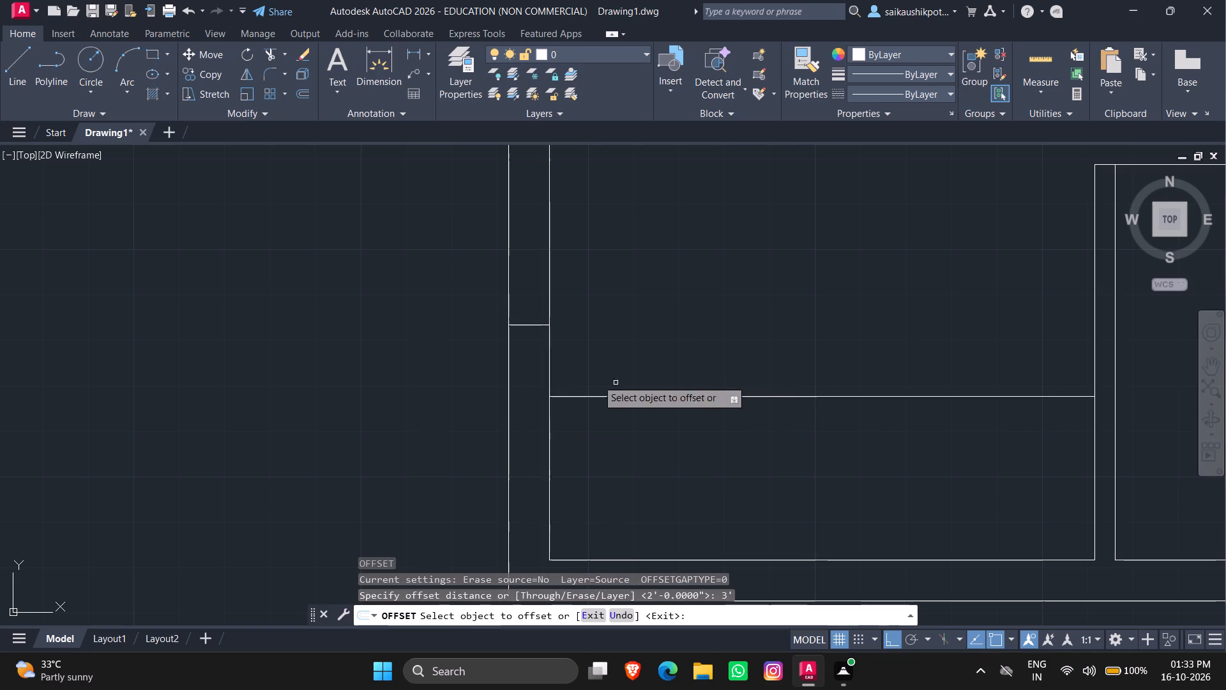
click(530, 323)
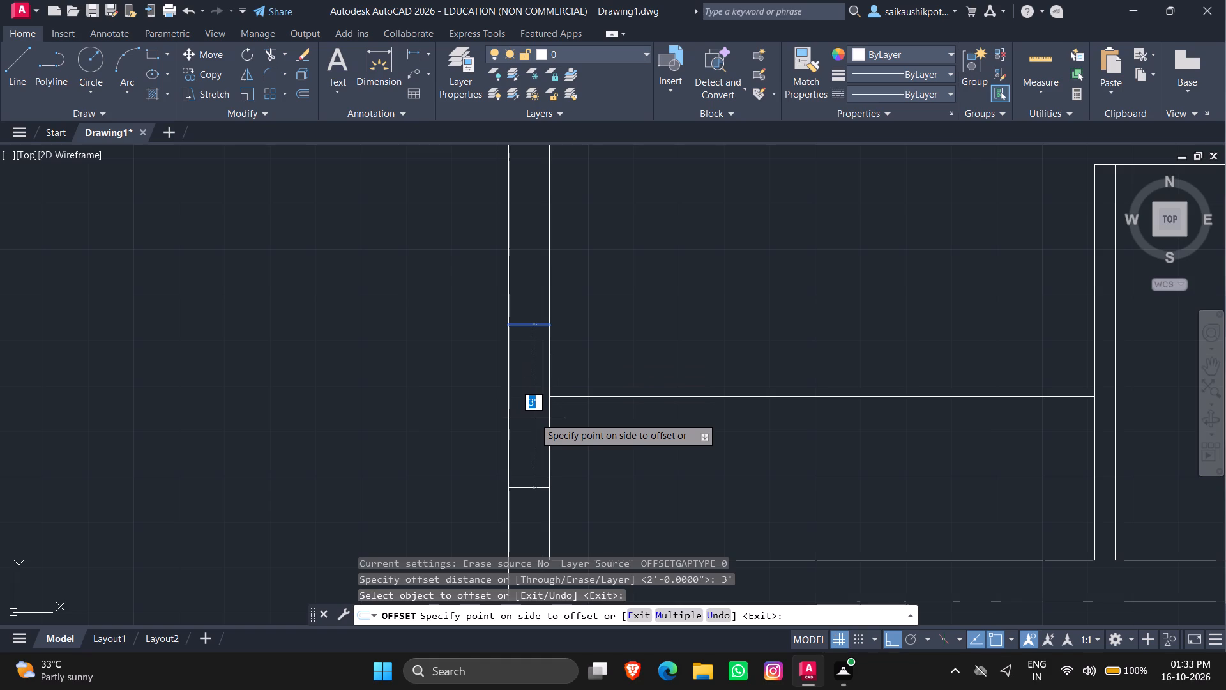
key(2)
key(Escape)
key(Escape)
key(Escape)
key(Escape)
Offset the short line across the left outer wall 2' downward and 2' upward to mark the window's ends.
key(o)
key(Return)
text(2')
key(Return)
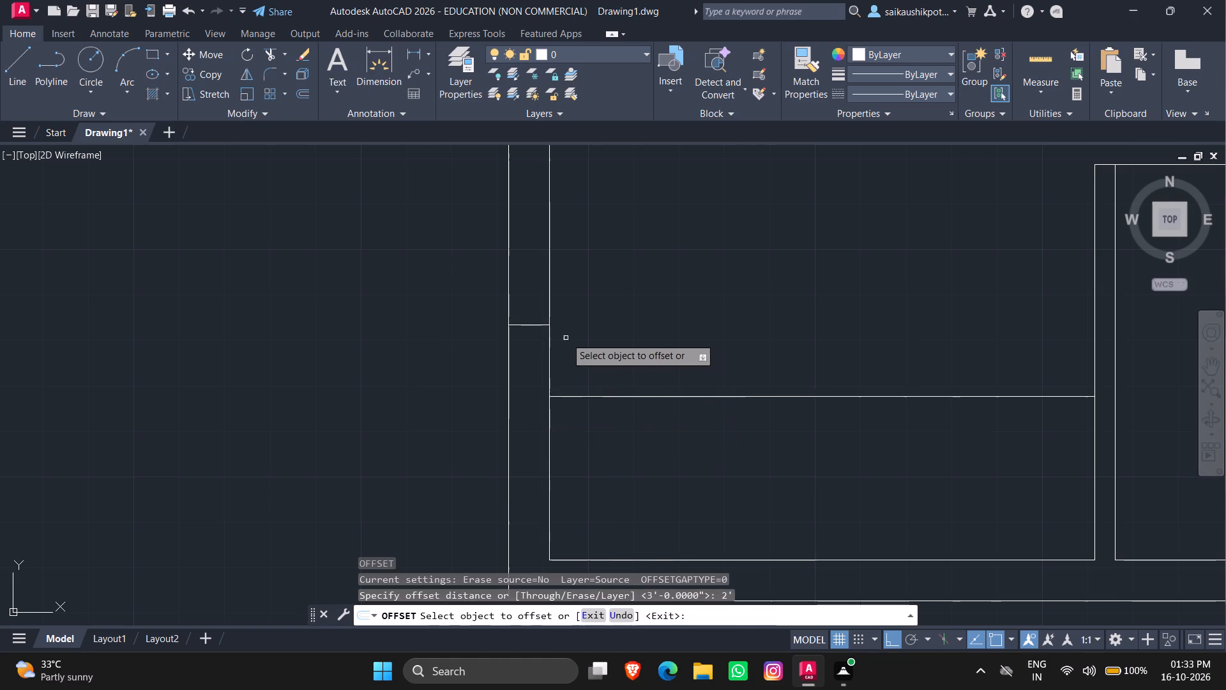
click(530, 322)
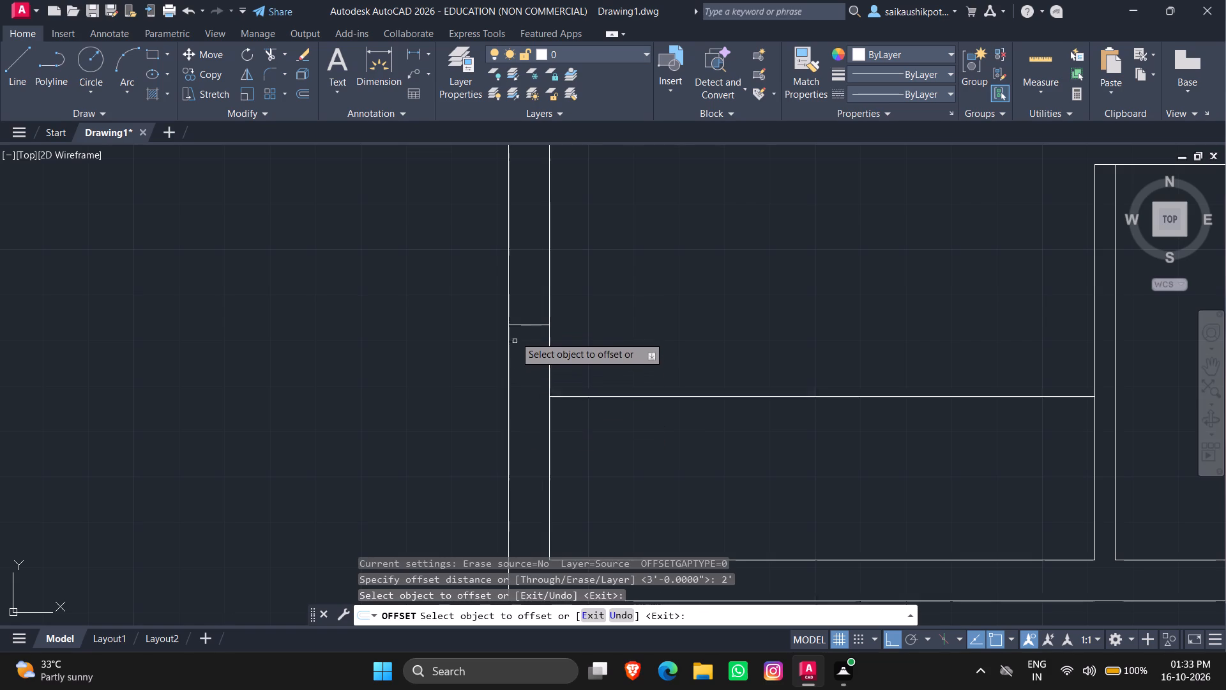
click(523, 326)
click(626, 502)
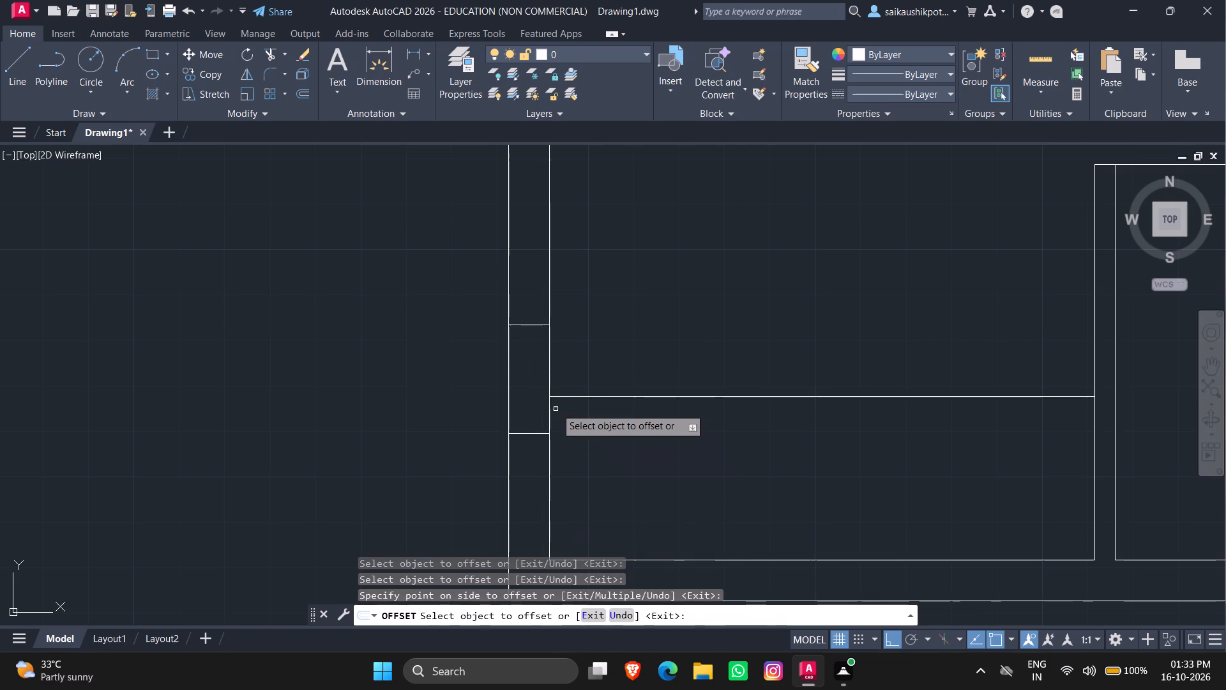
scroll(564, 434, down, 2)
scroll(546, 392, up, 1)
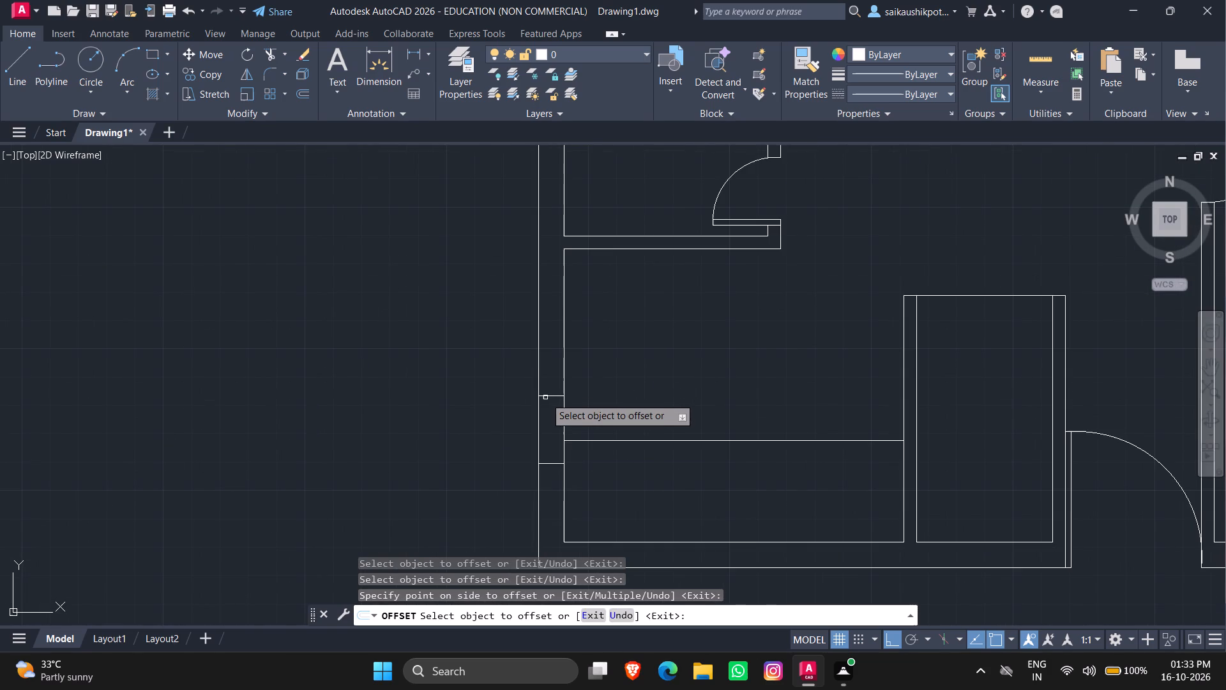
click(547, 396)
click(651, 375)
key(Escape)
key(Escape)
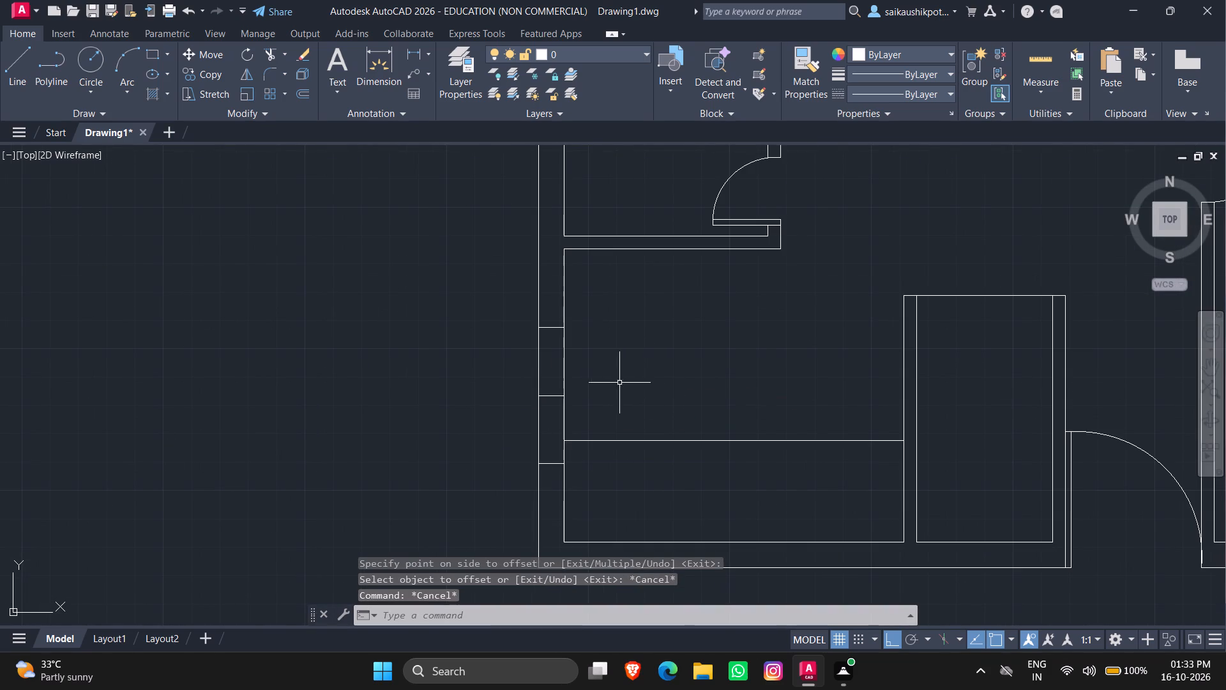
Delete the middle line between the window's two end lines in the left outer wall.
click(561, 408)
click(553, 393)
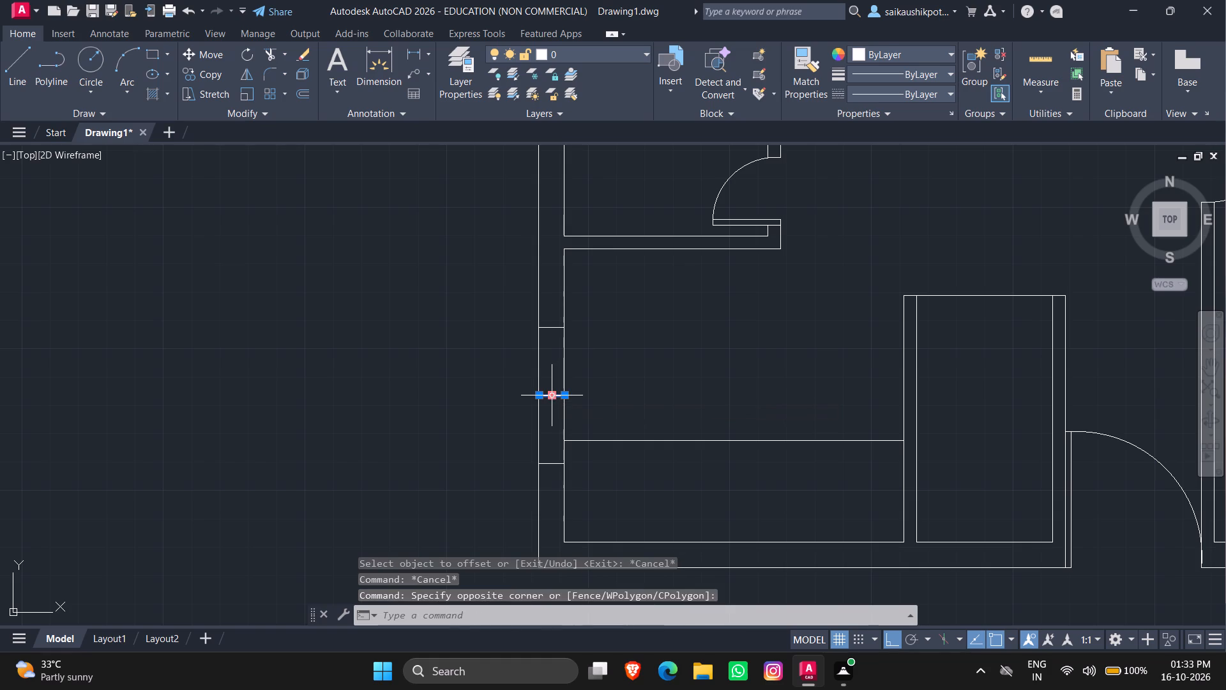
key(Delete)
Draw the window's vertical centre line from the midpoint of the lower end line to the midpoint of the upper one.
key(l)
key(Return)
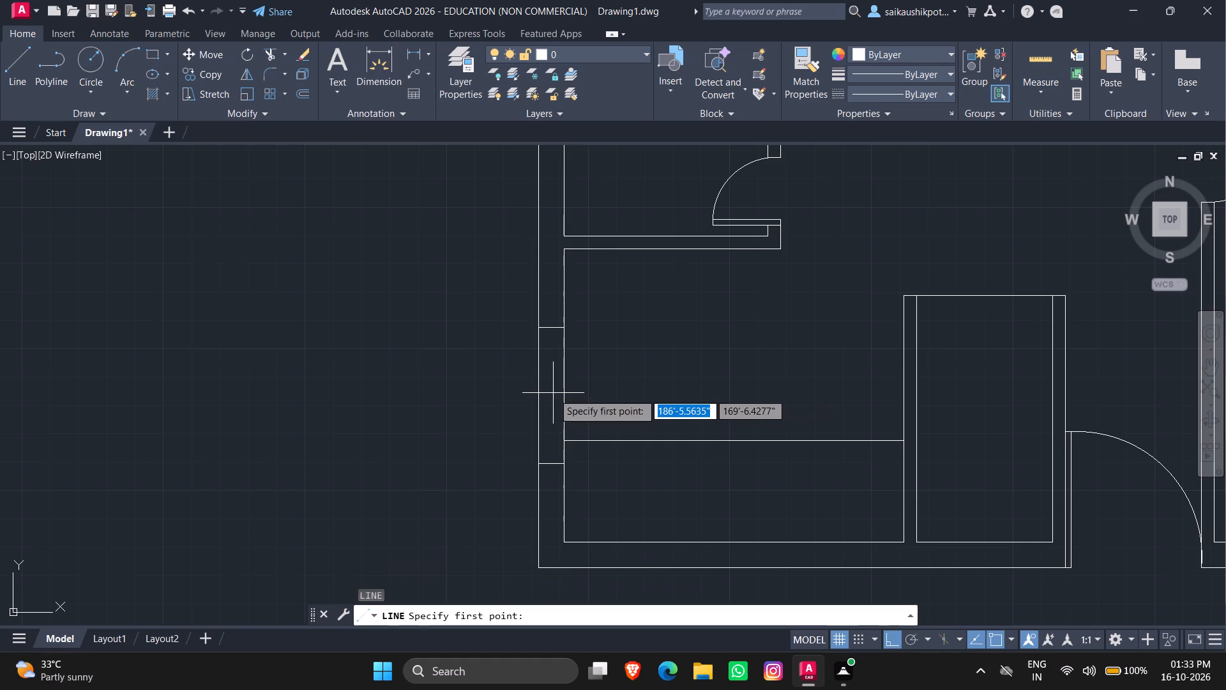
scroll(549, 461, up, 1)
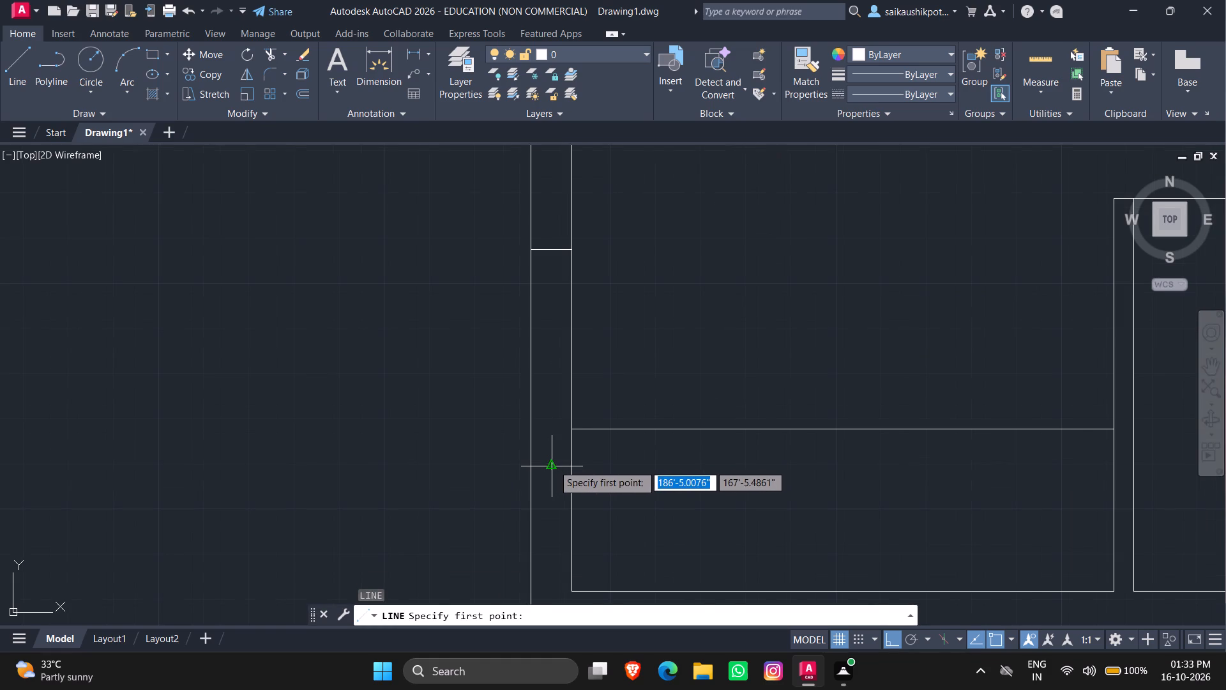
click(553, 464)
click(547, 249)
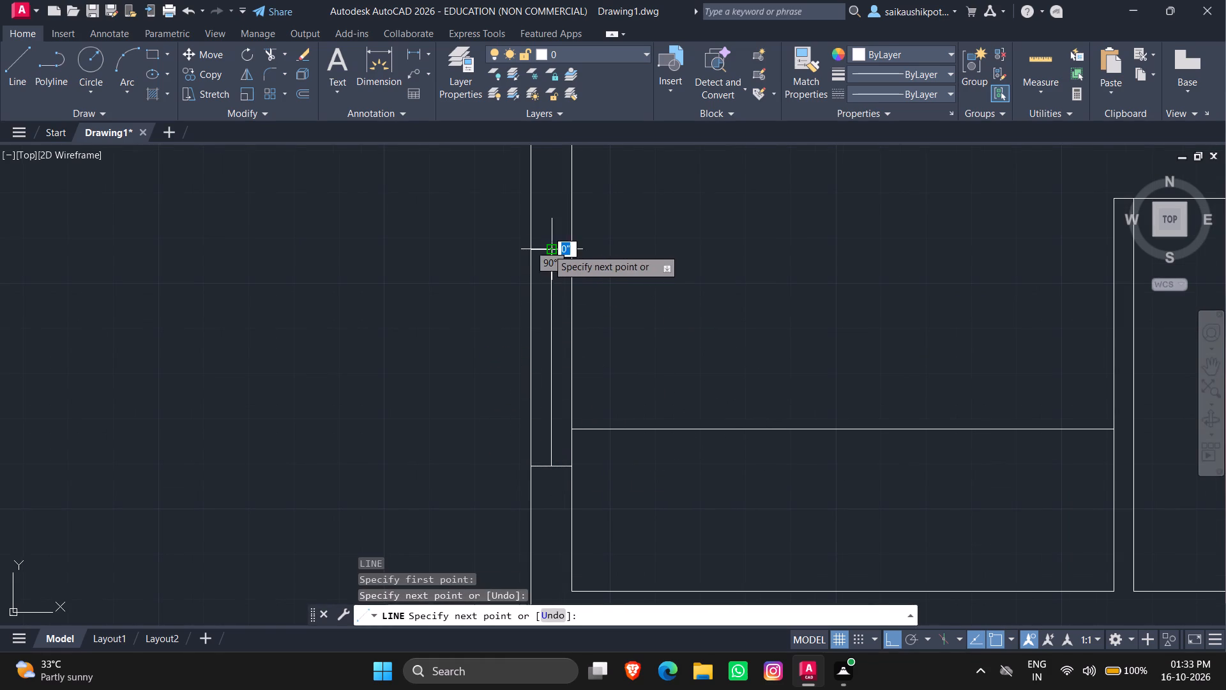
key(Escape)
Offset the window's centre line 0.5" to both sides to form the glazing lines.
key(o)
key(Return)
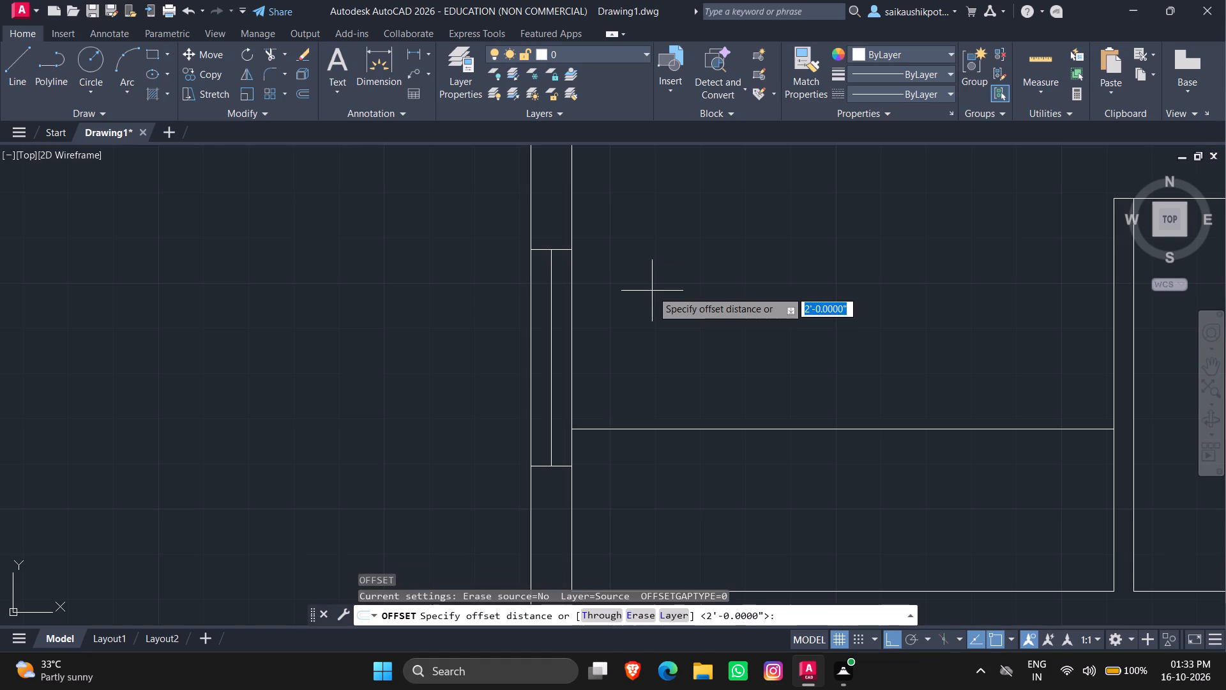
text(0.5")
key(Return)
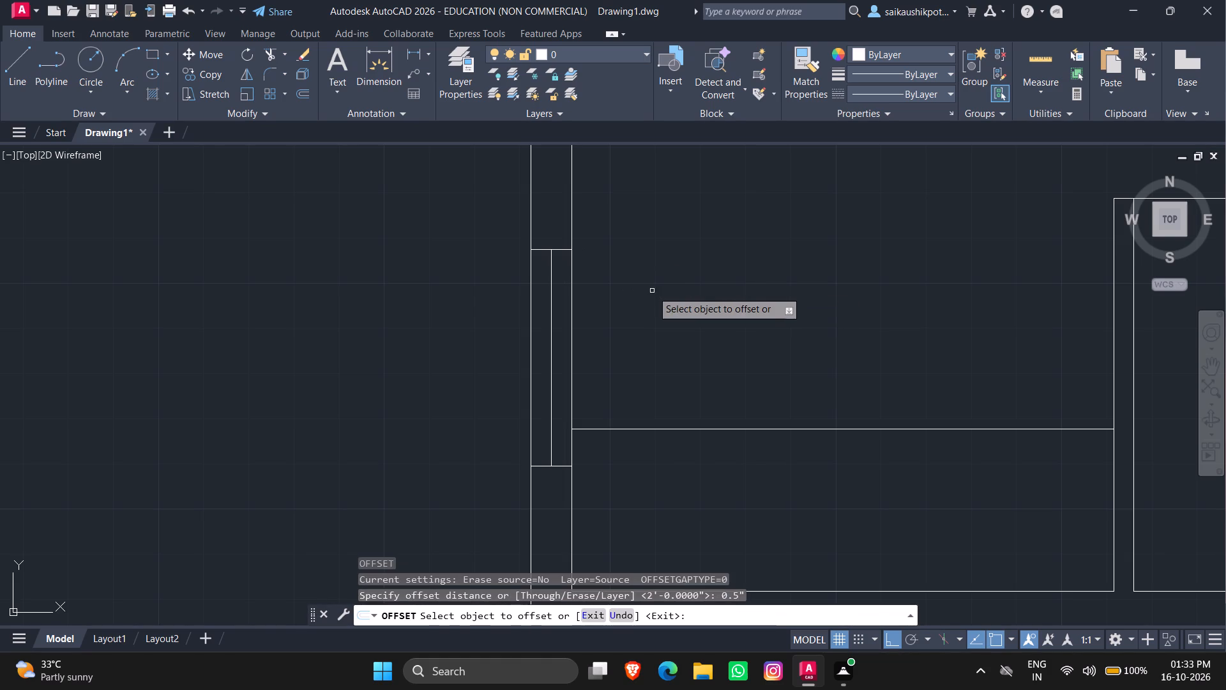
click(551, 312)
click(635, 319)
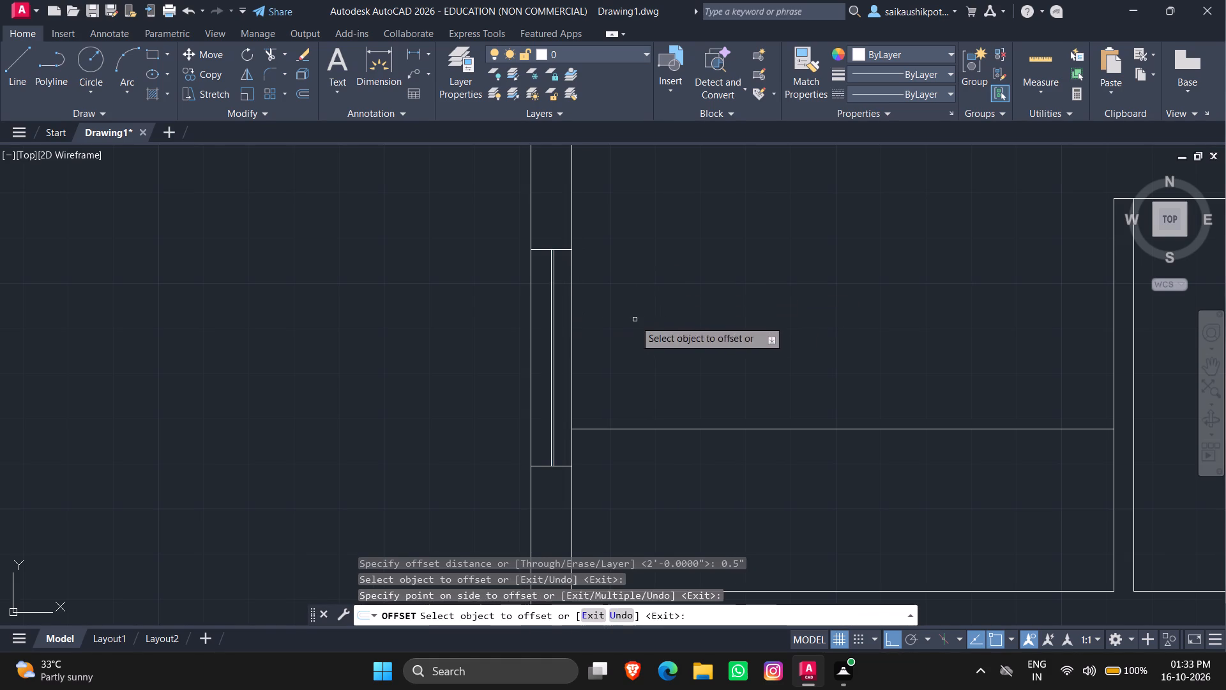
scroll(554, 330, up, 2)
click(541, 328)
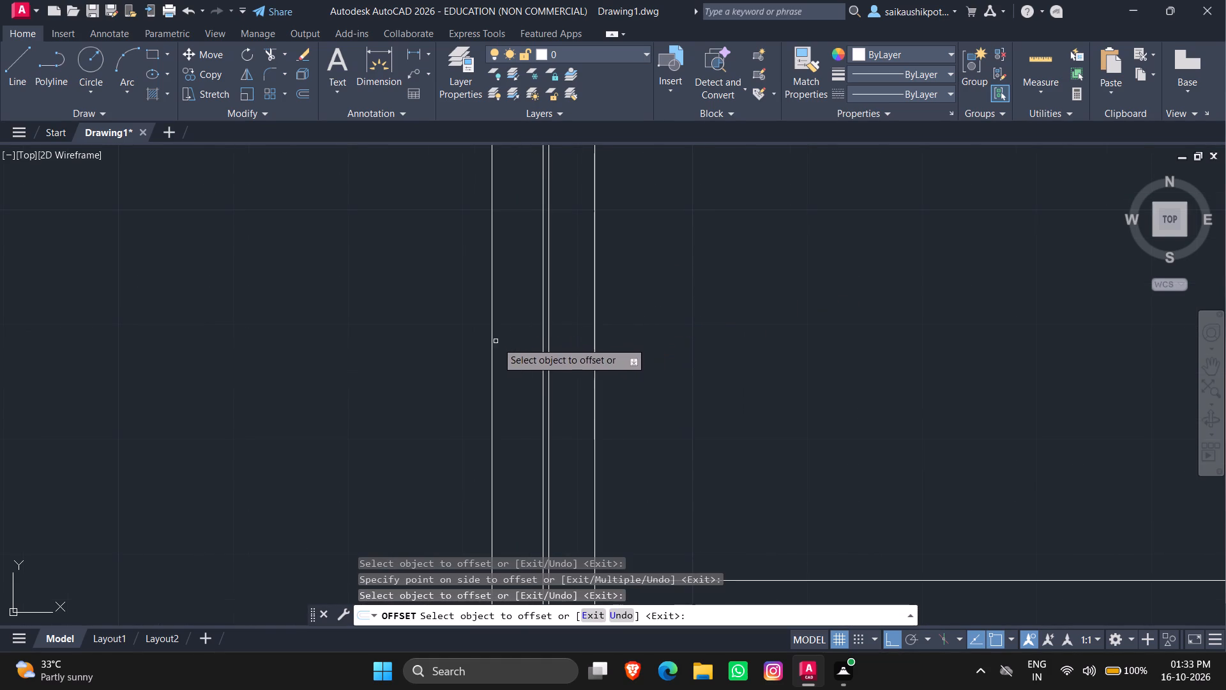
click(544, 348)
click(510, 351)
key(Escape)
scroll(554, 358, up, 1)
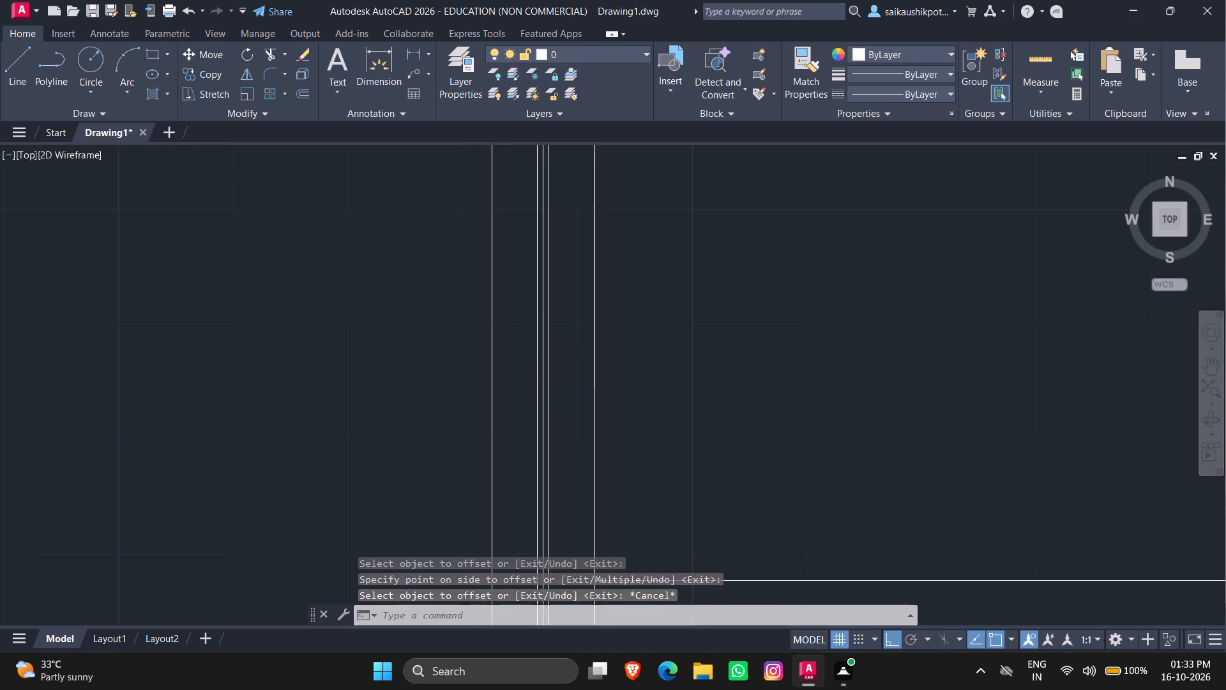
Delete the window's centre line between the two glazing lines in the left outer wall.
scroll(536, 355, up, 1)
click(531, 355)
key(Delete)
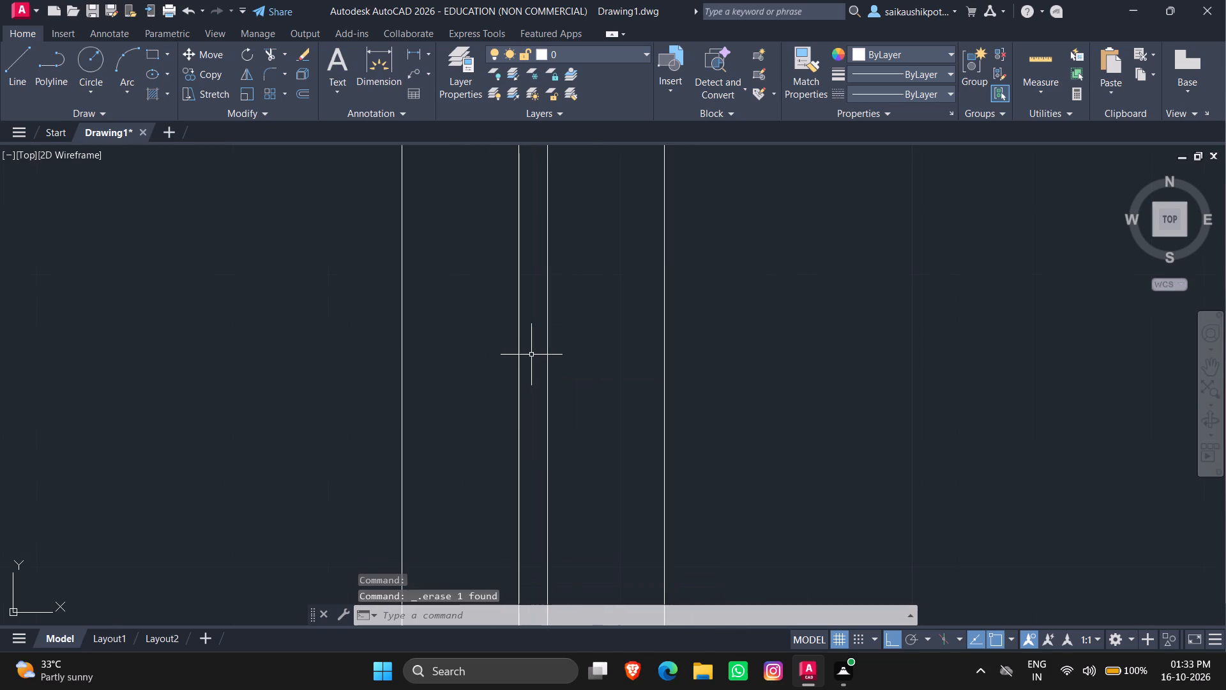
Draw a 9" line across the left outer wall from the lower-left inner corner of the small room with the 2' door.
scroll(608, 339, down, 6)
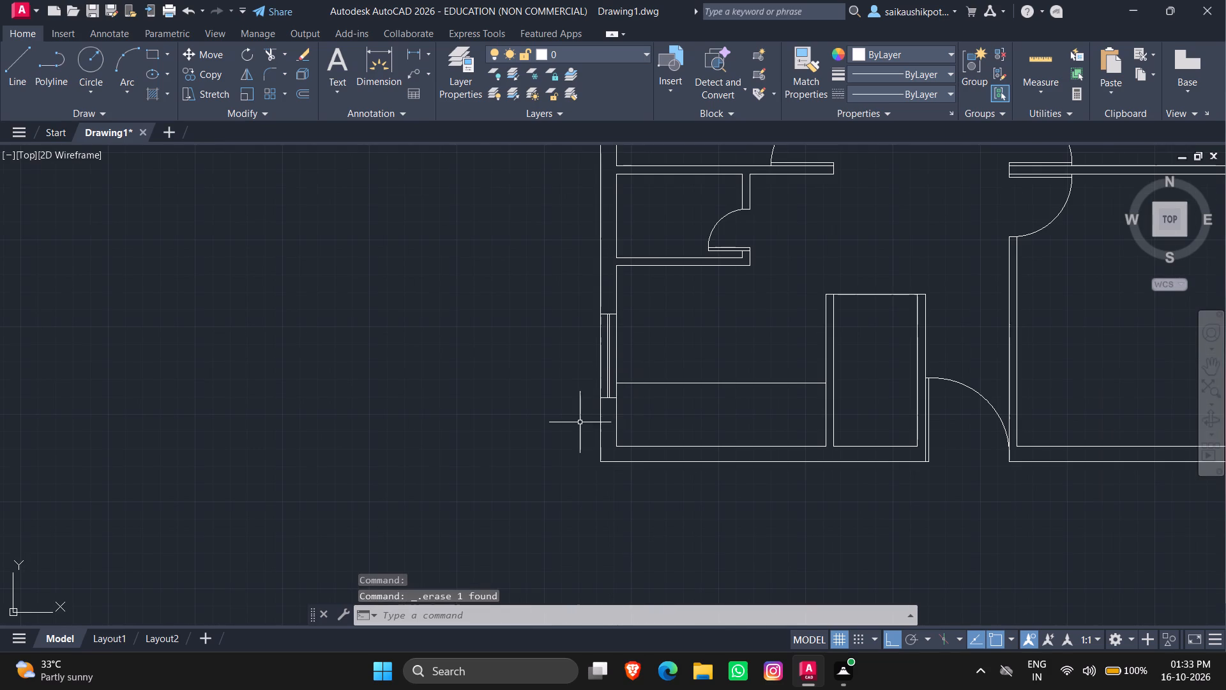
scroll(622, 484, down, 2)
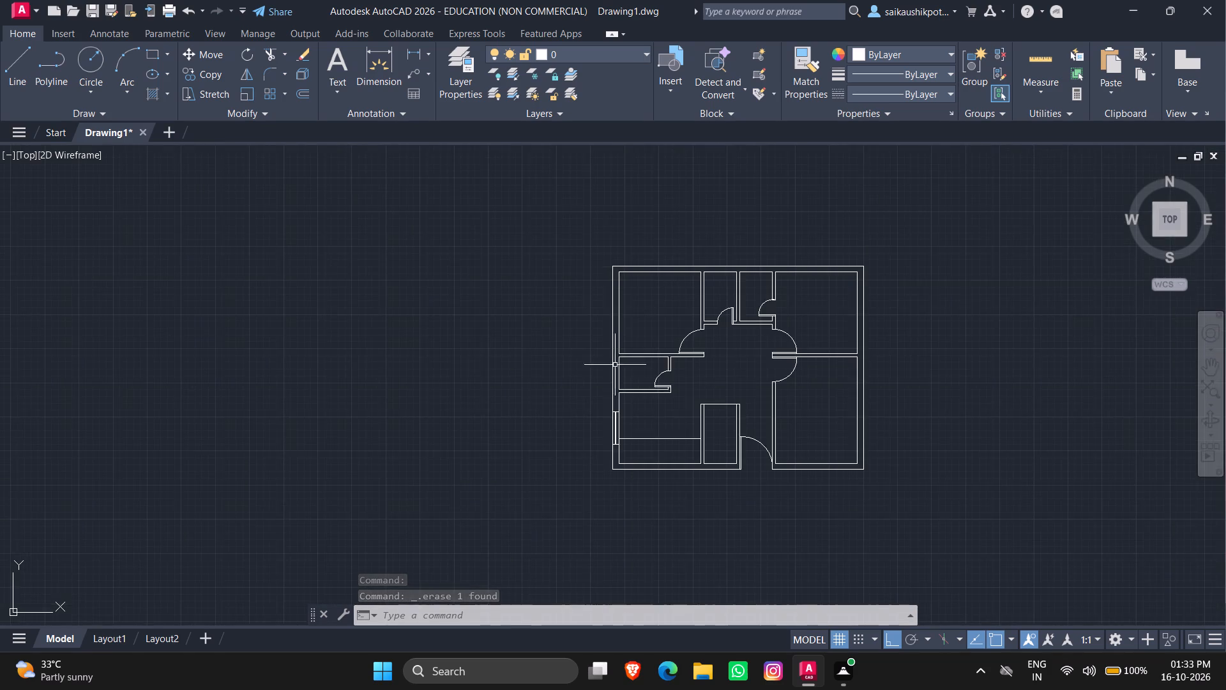
scroll(603, 327, up, 3)
scroll(670, 466, down, 2)
scroll(683, 478, up, 4)
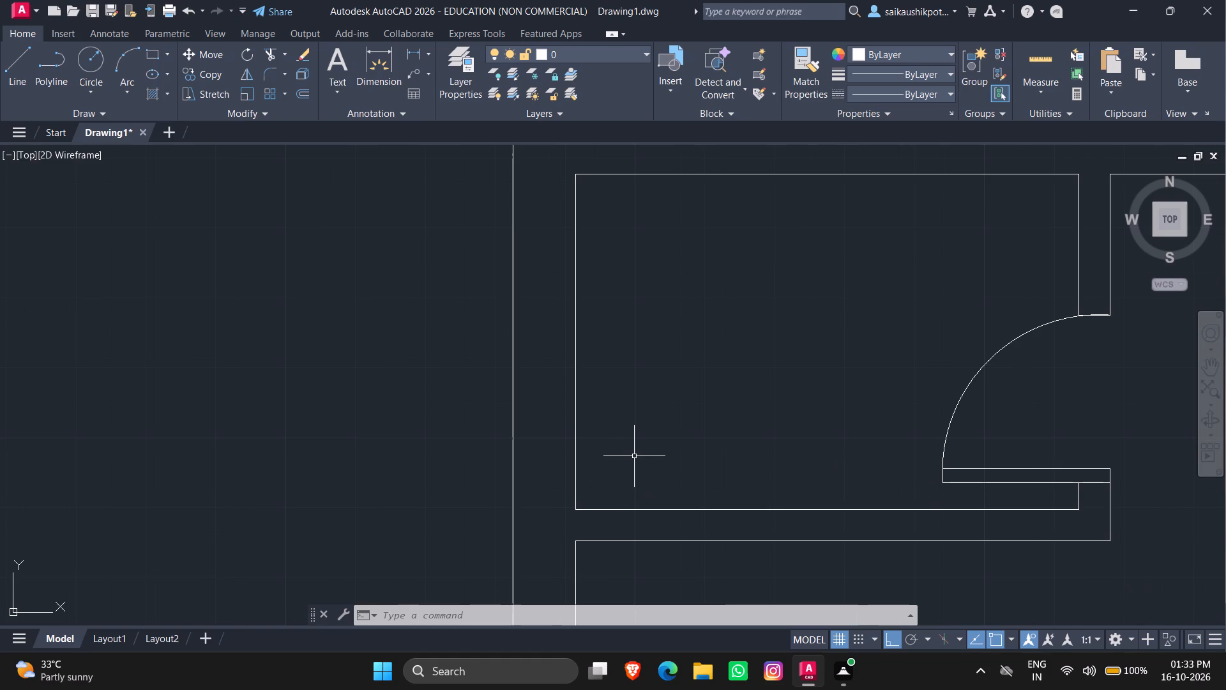
key(l)
key(Return)
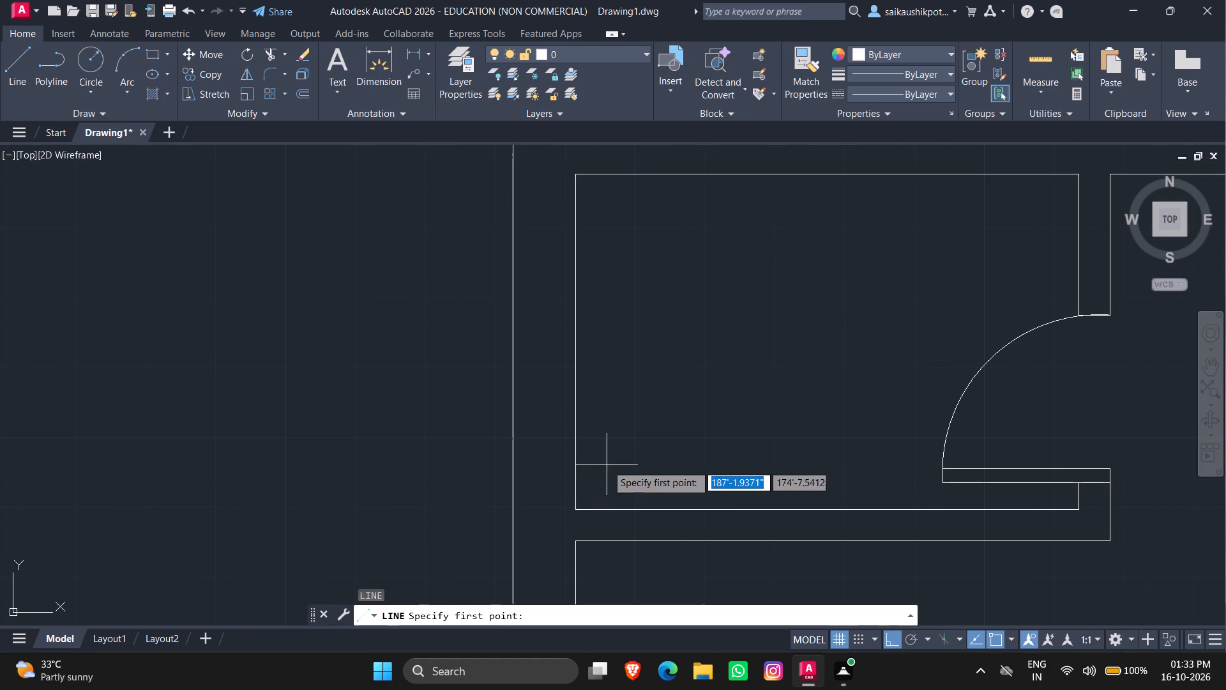
click(577, 507)
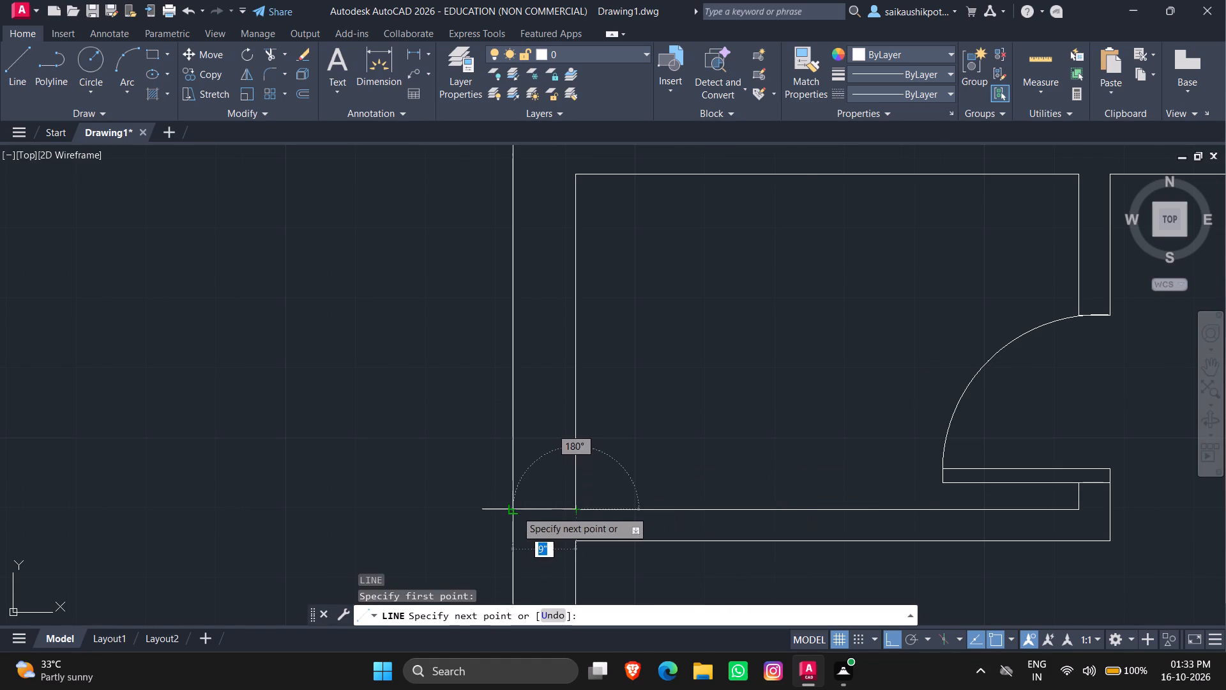
click(512, 512)
key(Escape)
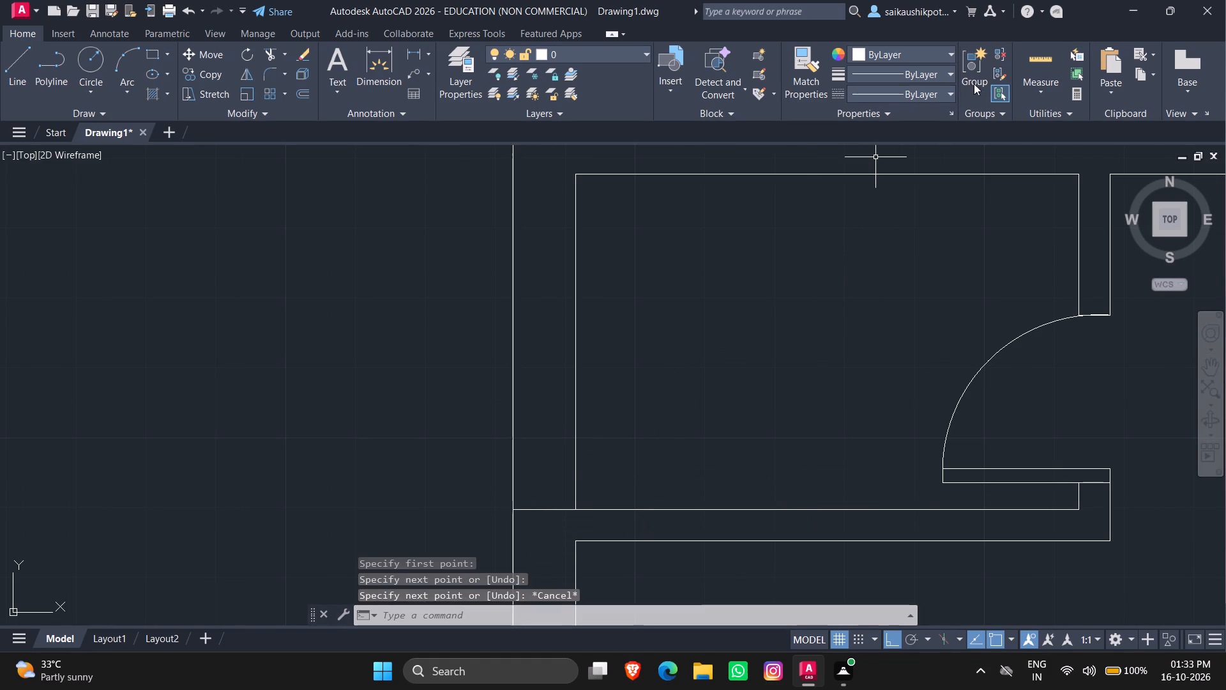
click(1026, 61)
key(Escape)
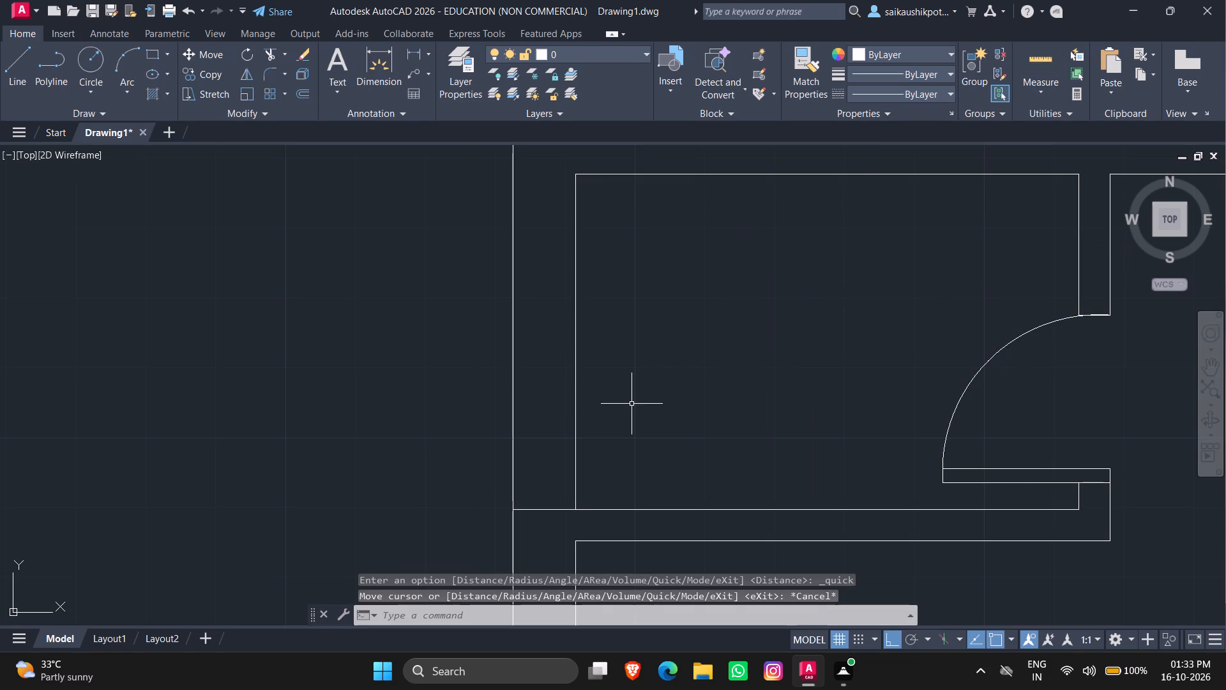
Offset the short line across the left outer wall 4' upward to mark the small room window's other end.
key(o)
key(Return)
text(4')
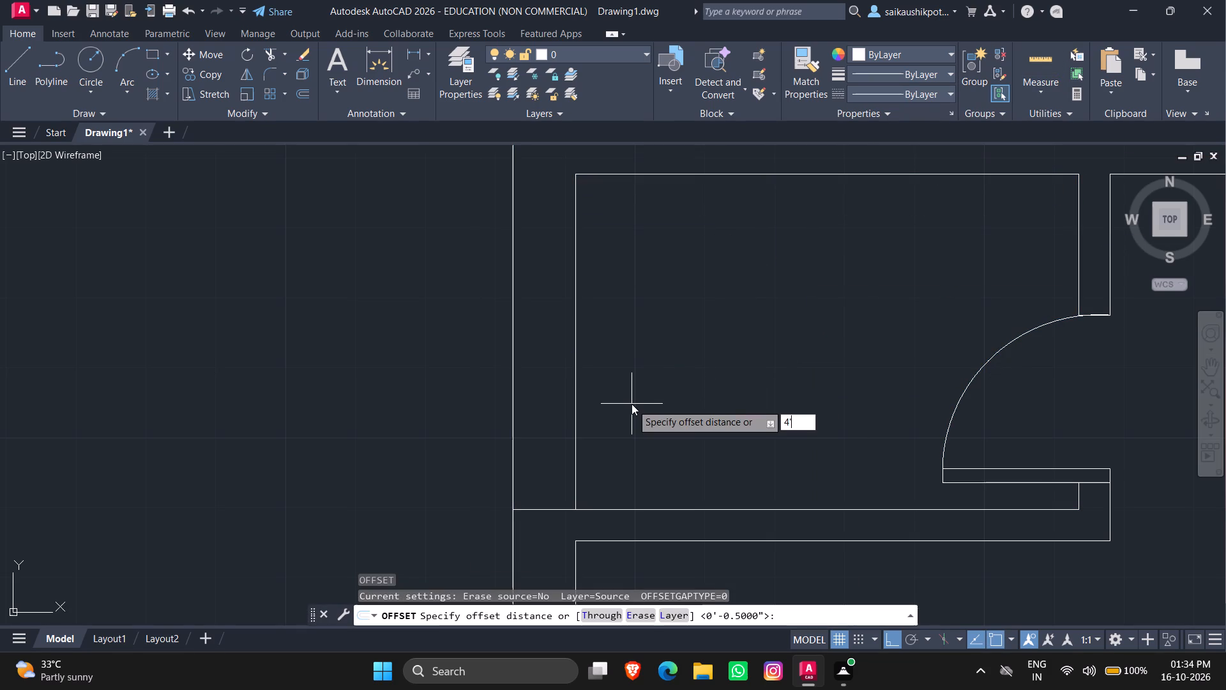
key(Return)
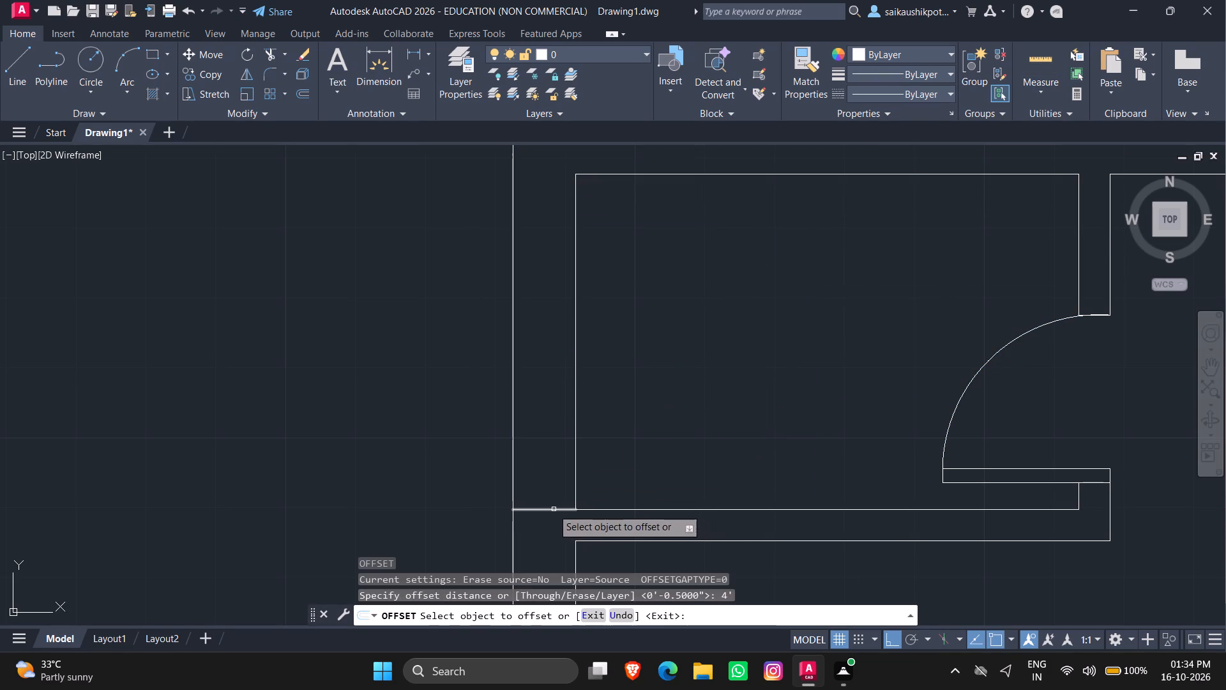
click(550, 507)
click(657, 362)
key(Escape)
key(Escape)
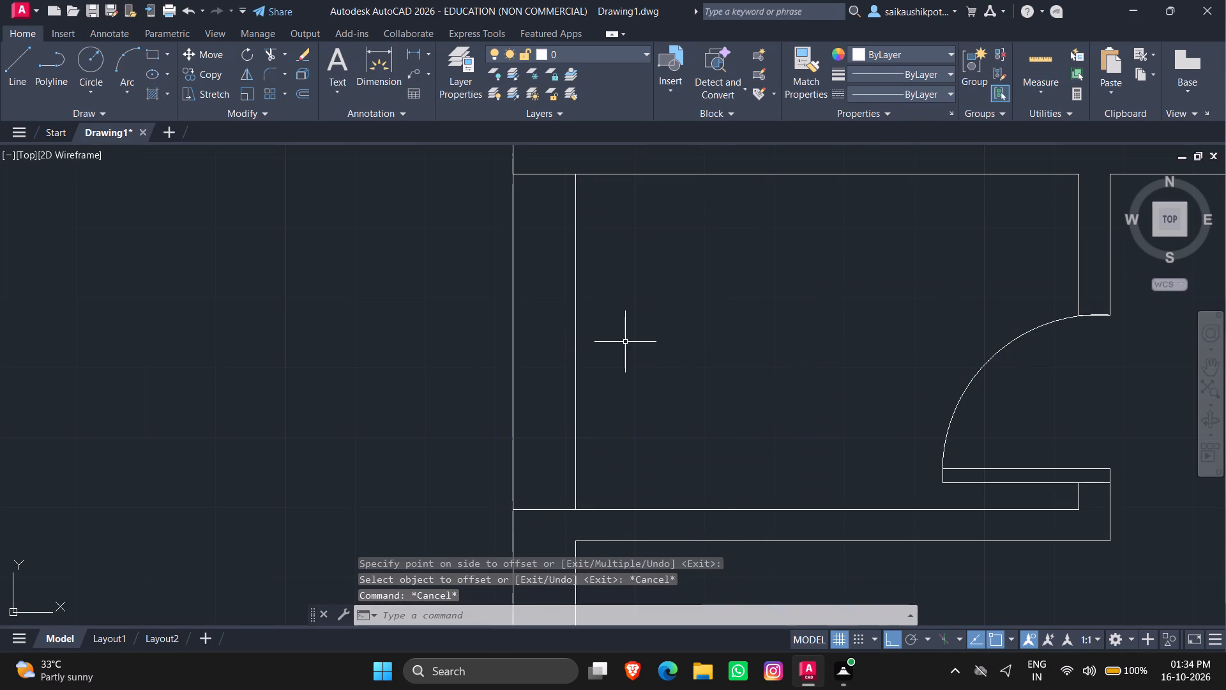
Draw the small room window's vertical centre line from the midpoint of the upper end line to the midpoint of the lower one.
key(l)
key(Return)
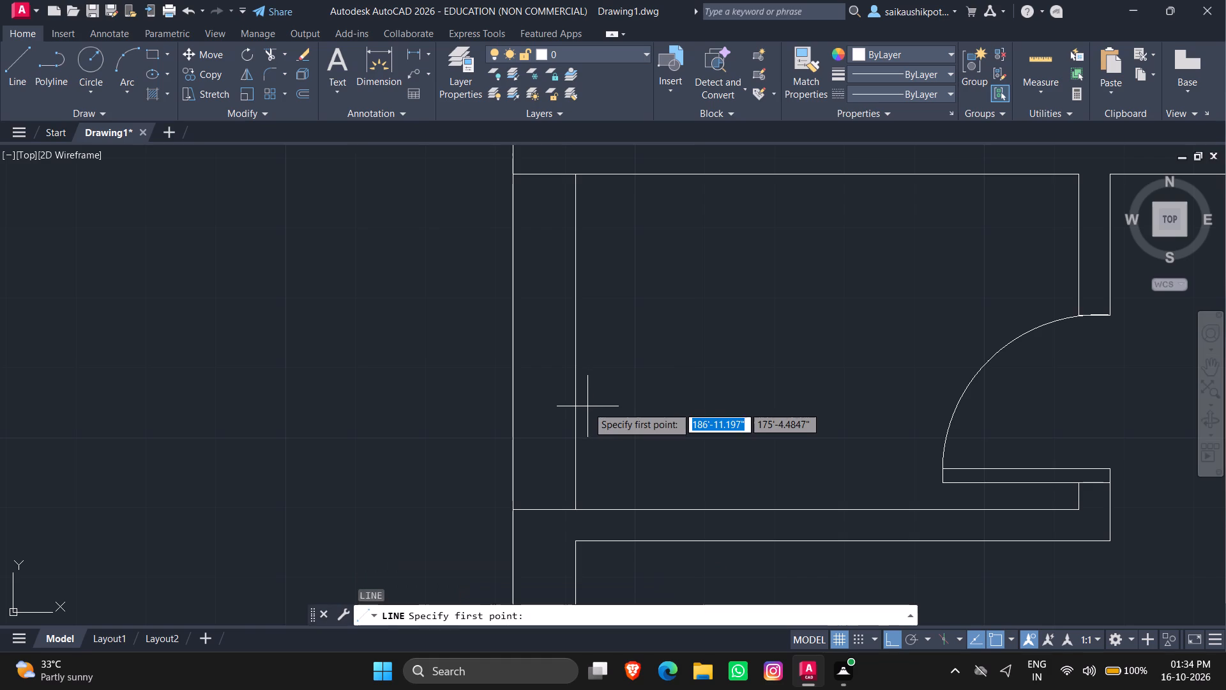
click(542, 172)
click(547, 512)
key(Escape)
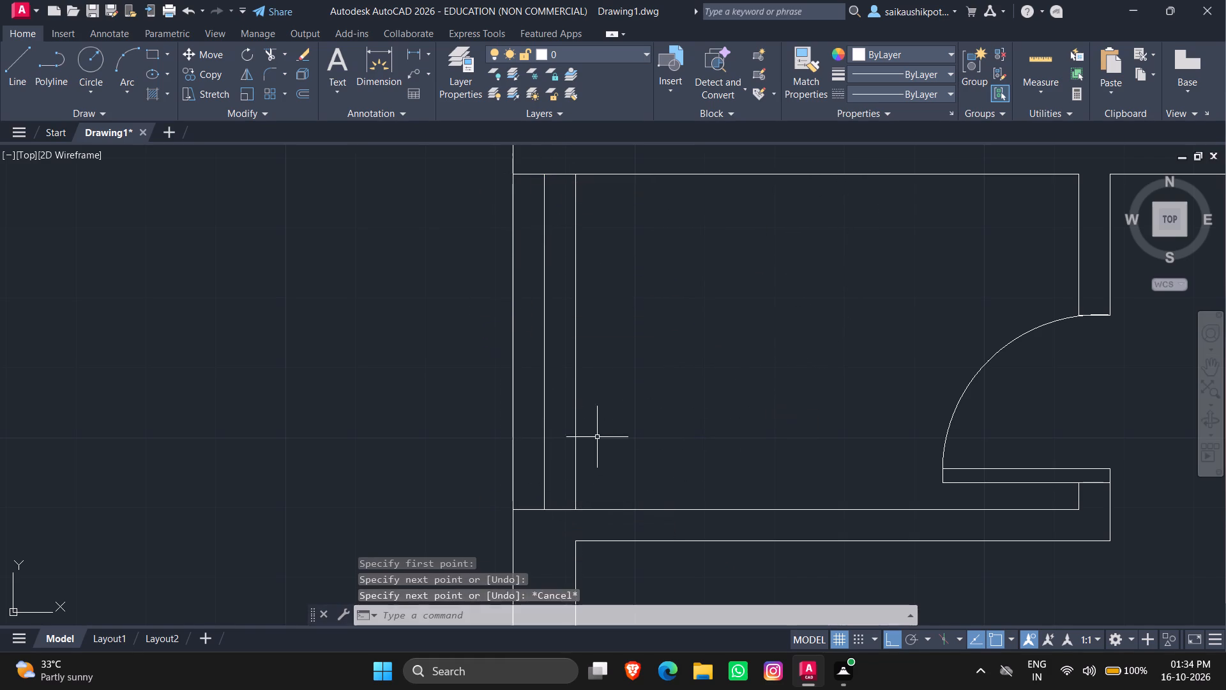
key(Escape)
Offset the small room window's centre line 0.5" to both sides to form the glazing lines.
key(o)
key(Return)
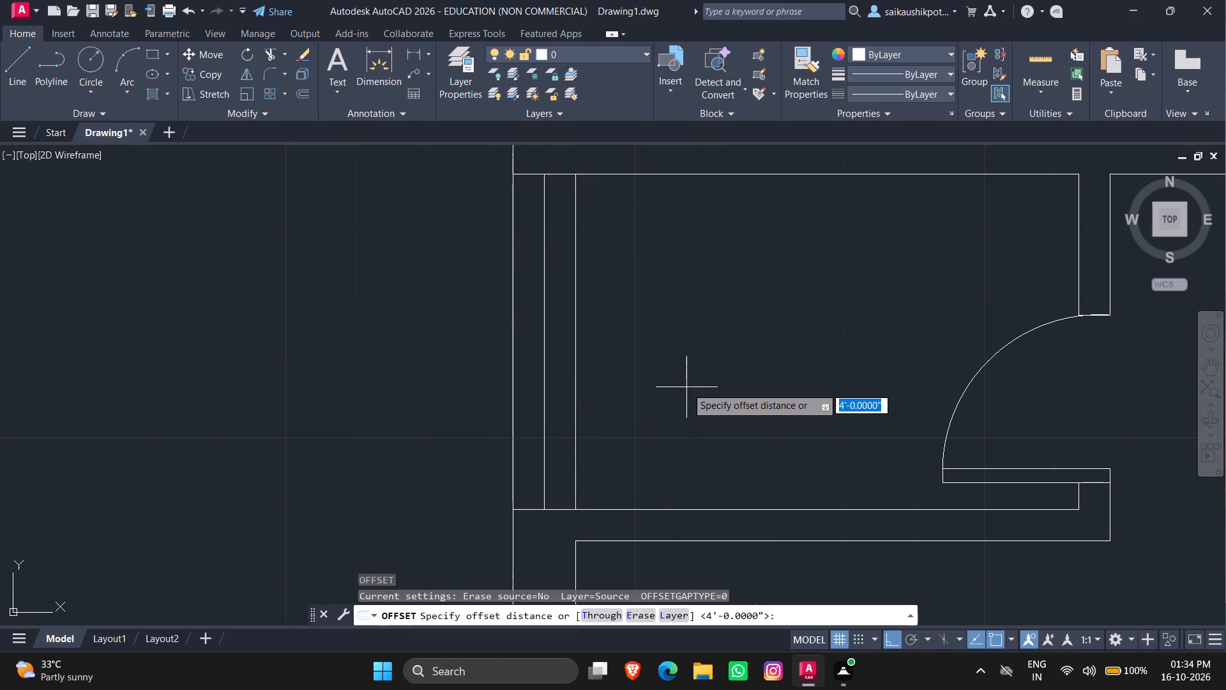
text(0.5")
key(Return)
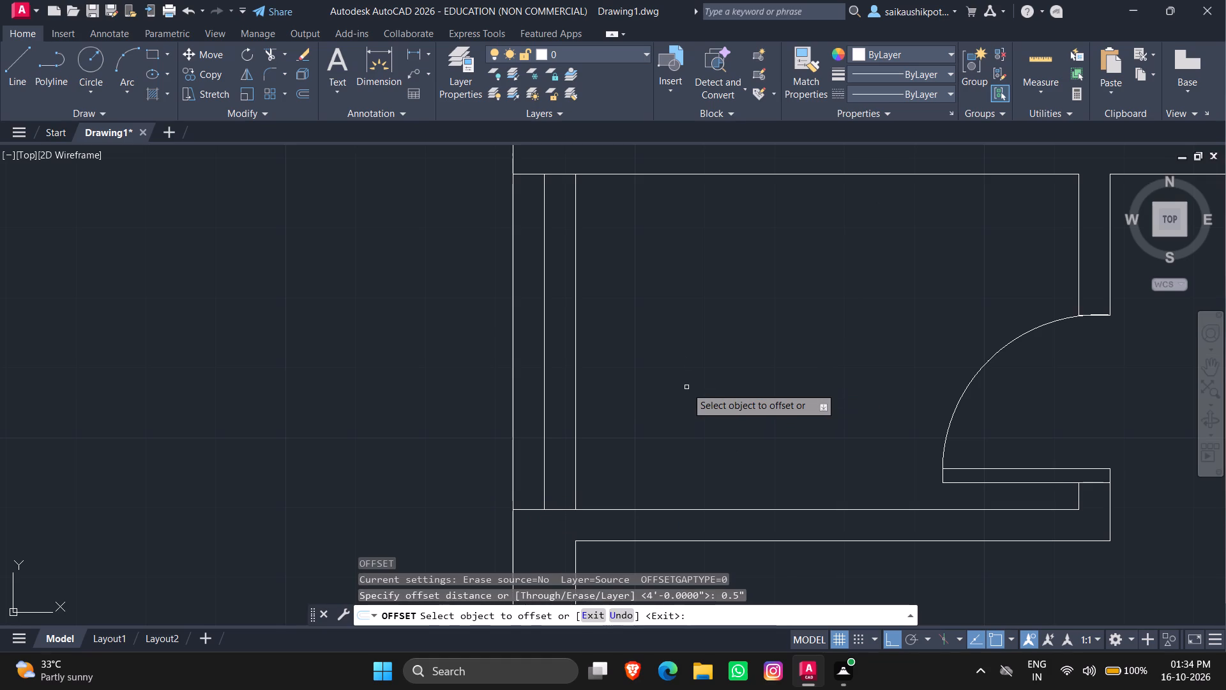
click(545, 335)
click(647, 364)
scroll(566, 372, up, 2)
scroll(539, 372, down, 2)
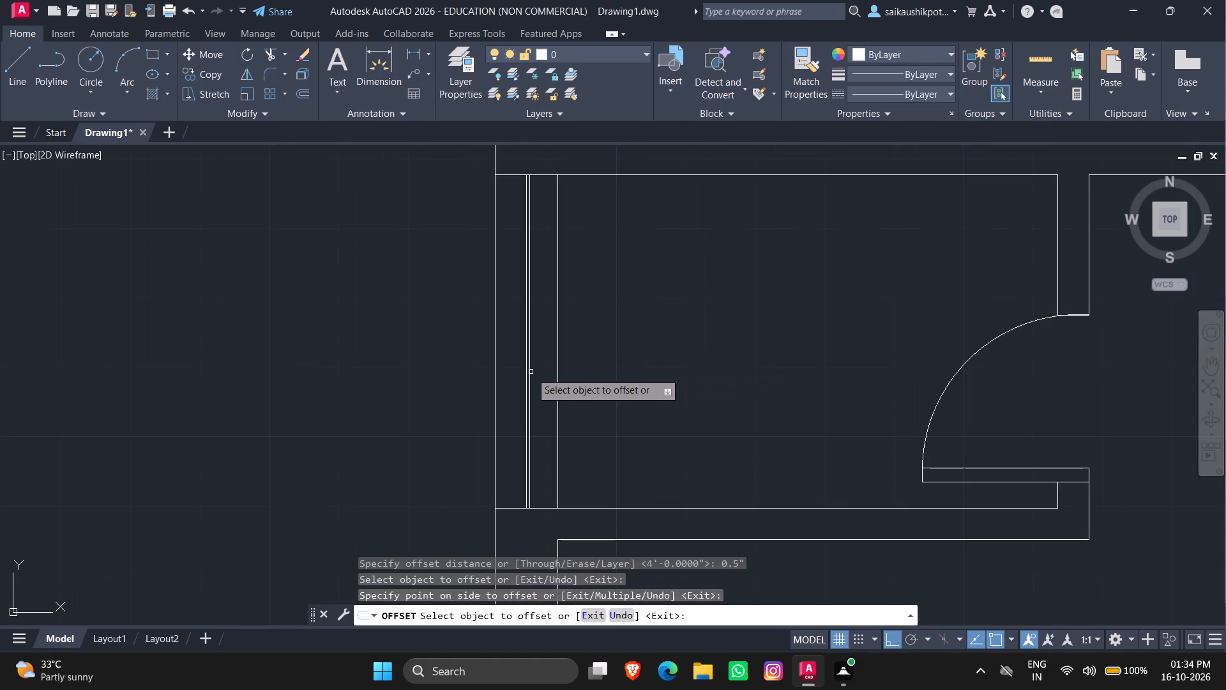
scroll(521, 372, up, 1)
click(528, 377)
click(484, 379)
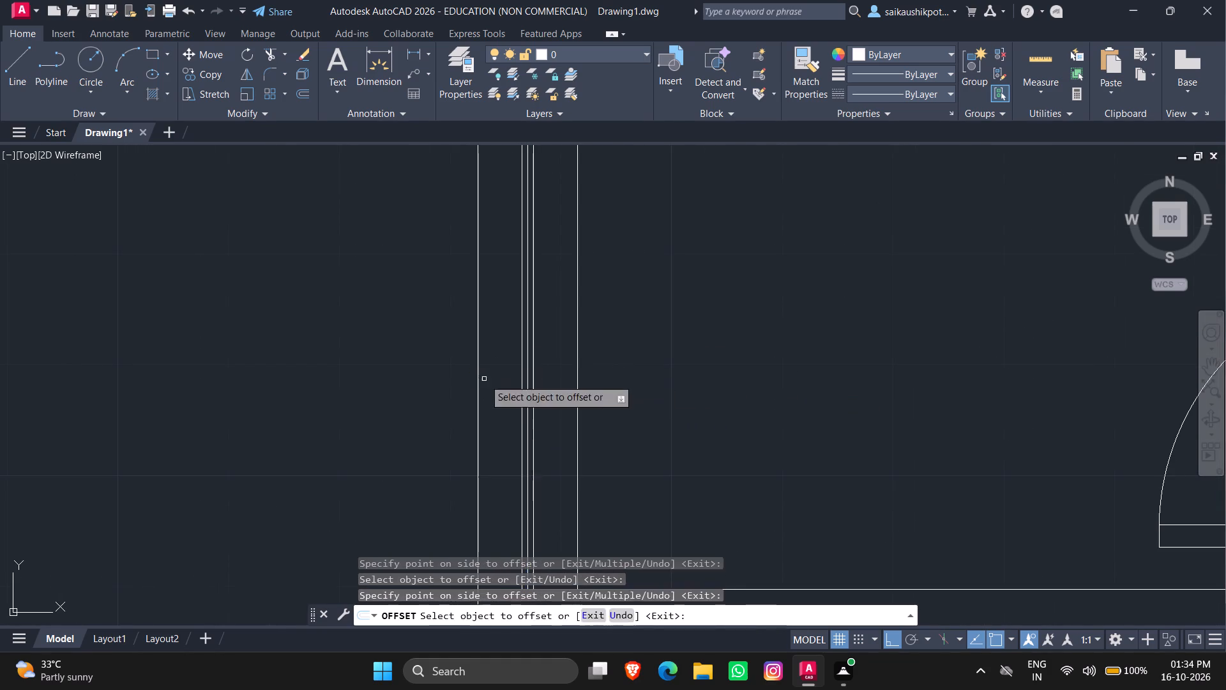
key(Escape)
Delete the centre line between the small room window's two glazing lines.
click(529, 392)
key(Delete)
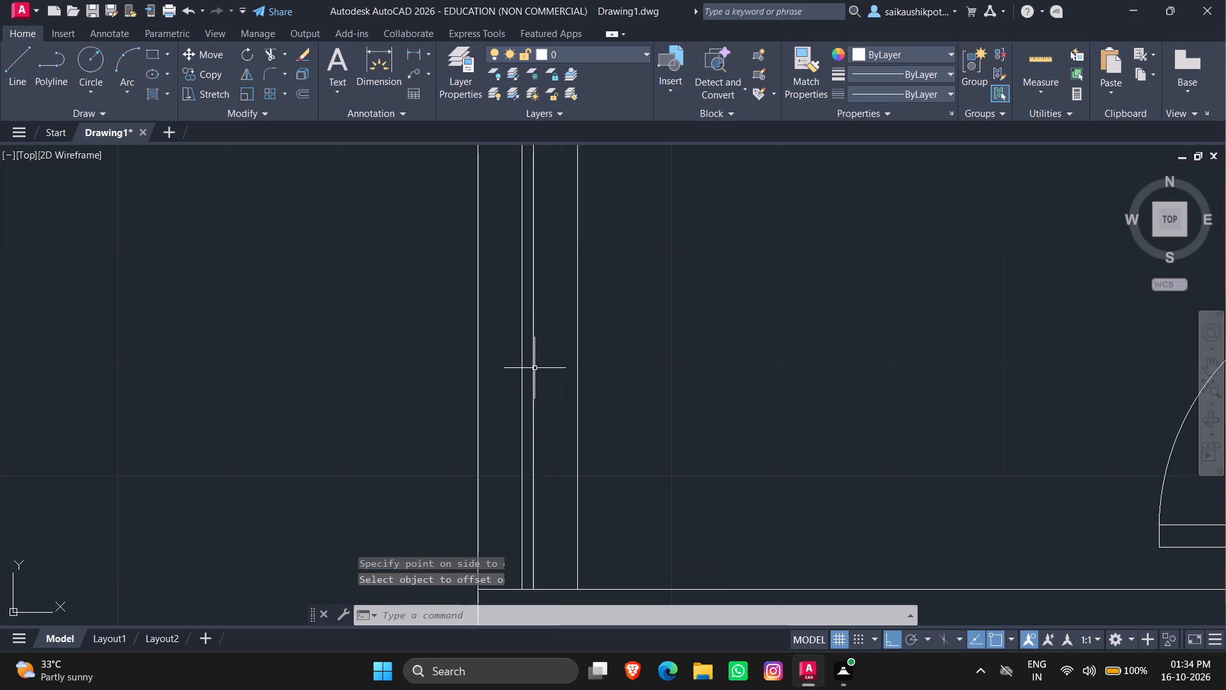
scroll(585, 406, down, 3)
key(Escape)
scroll(640, 457, down, 1)
key(Escape)
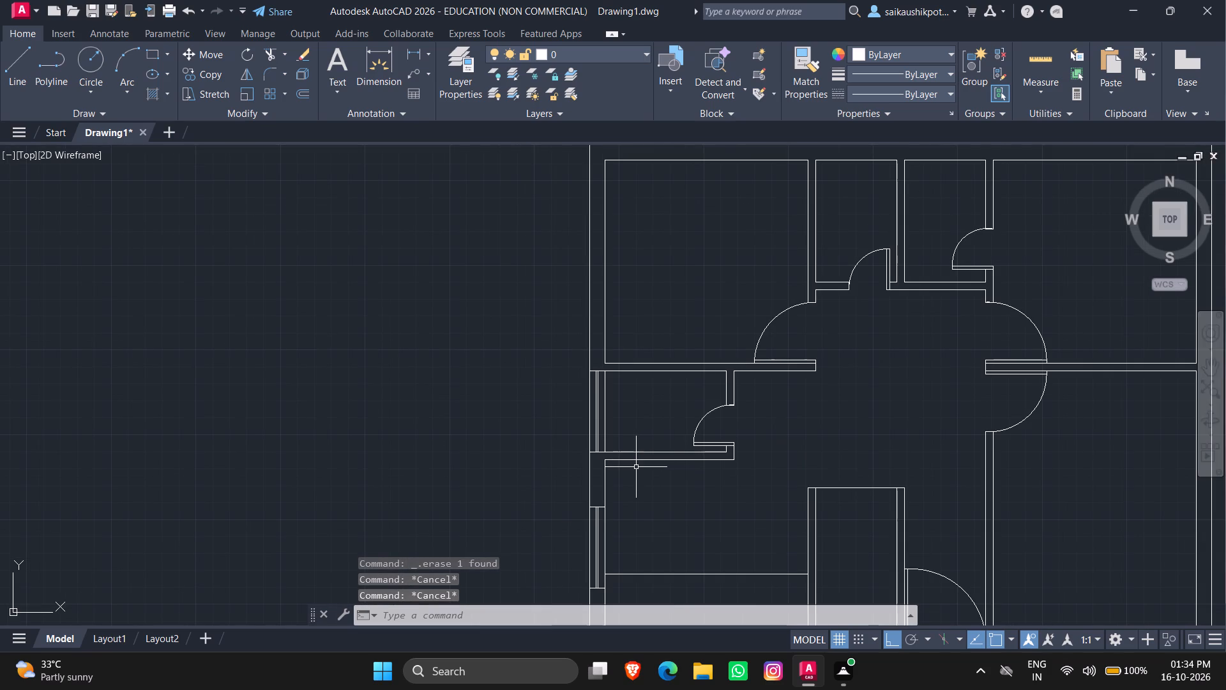
Draw a 9" vertical line across the top outer wall from the midpoint of the upper-left room's top inner wall line.
scroll(632, 533, down, 1)
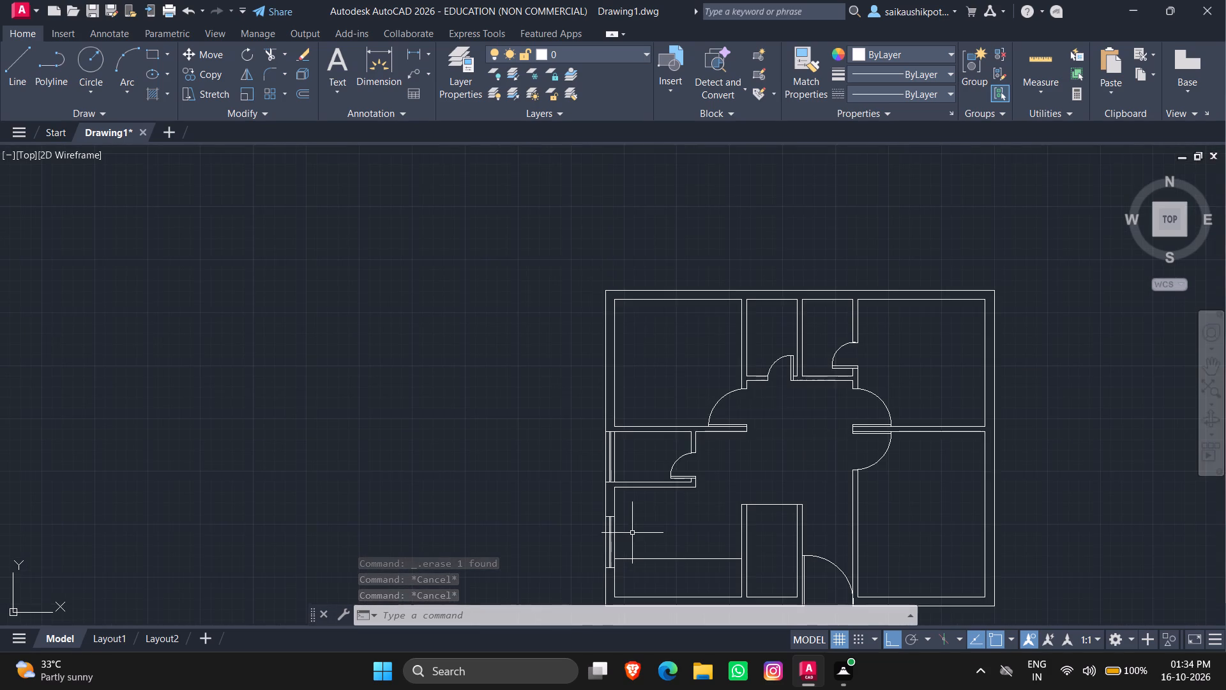
scroll(771, 294, up, 2)
key(l)
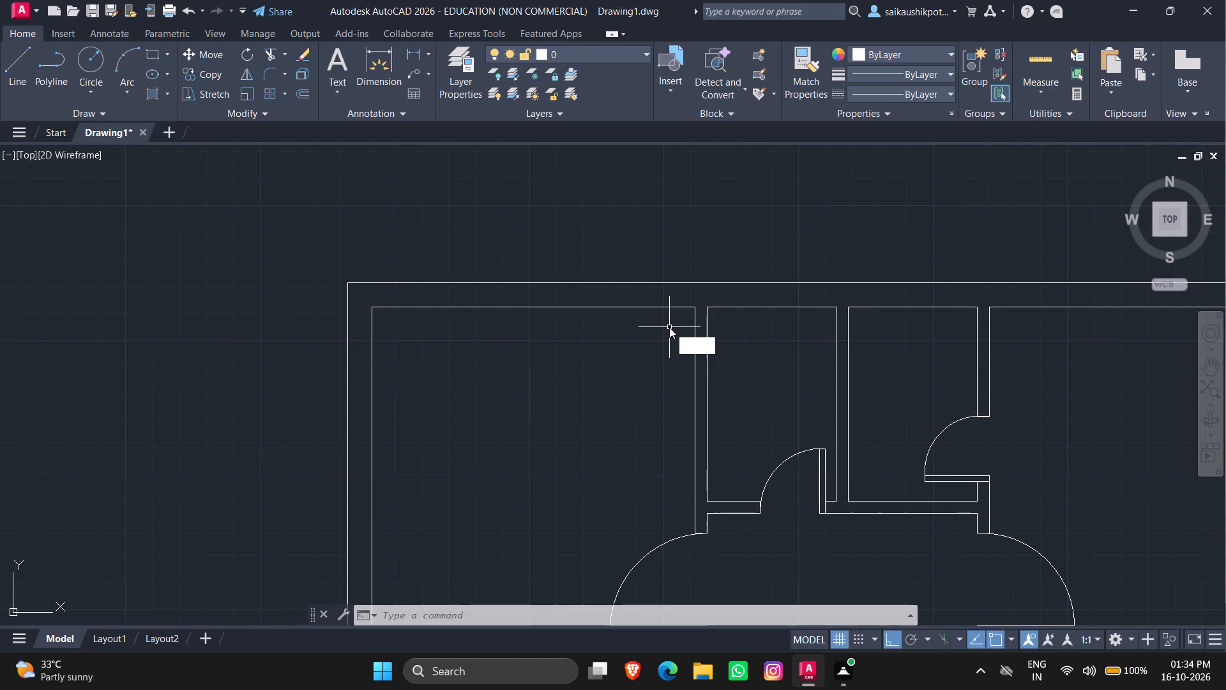
key(Return)
click(534, 307)
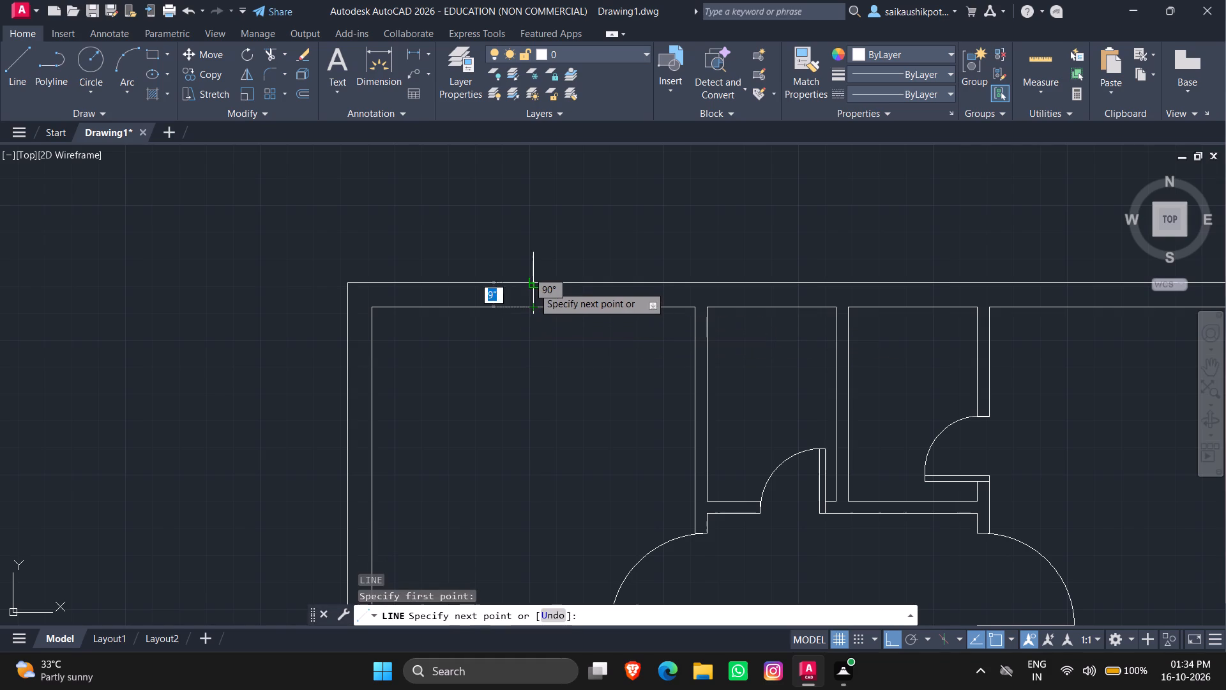
click(533, 286)
key(Escape)
key(Escape)
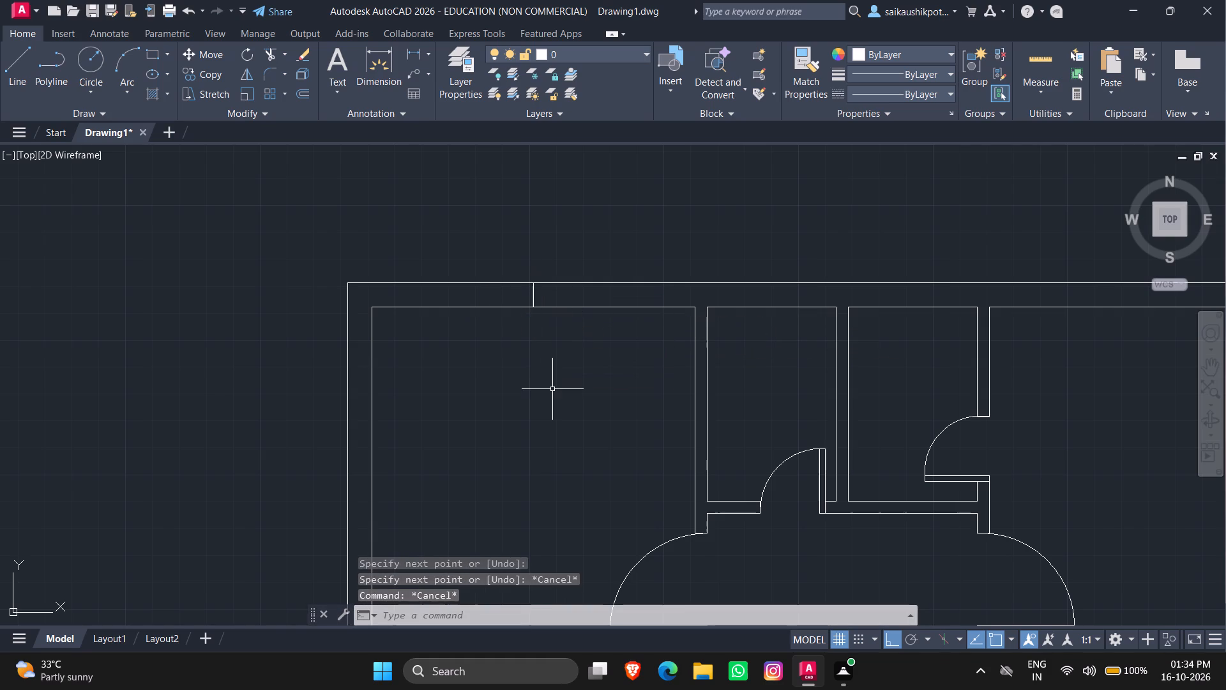
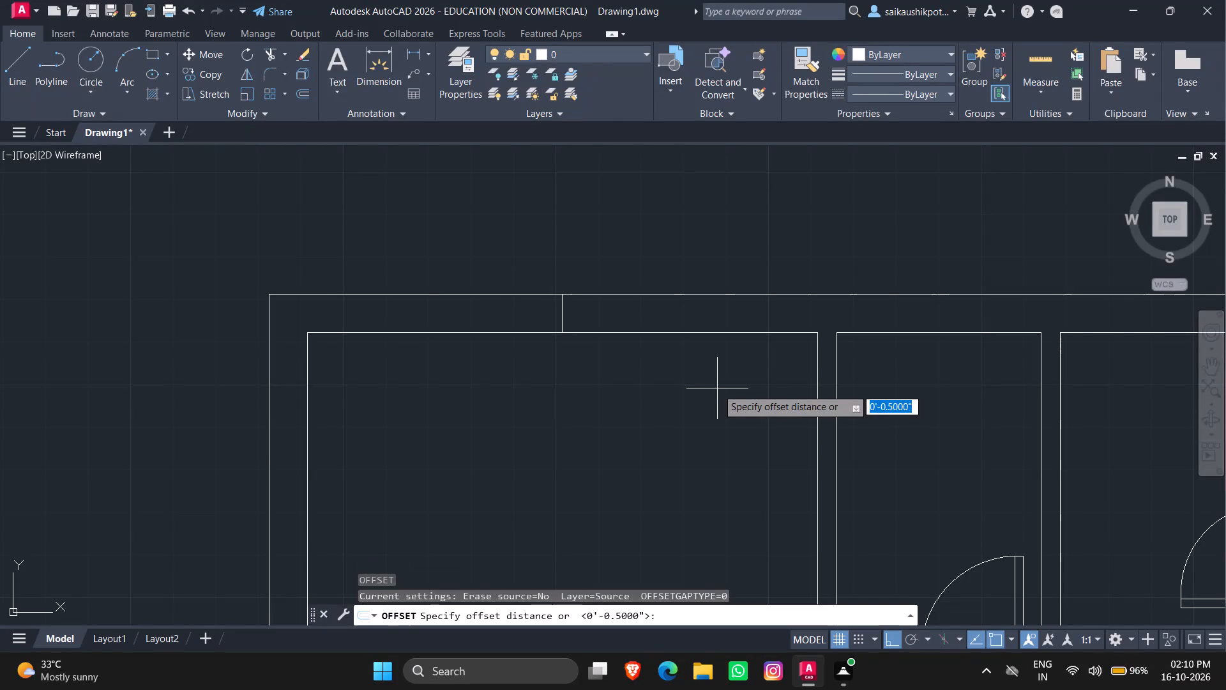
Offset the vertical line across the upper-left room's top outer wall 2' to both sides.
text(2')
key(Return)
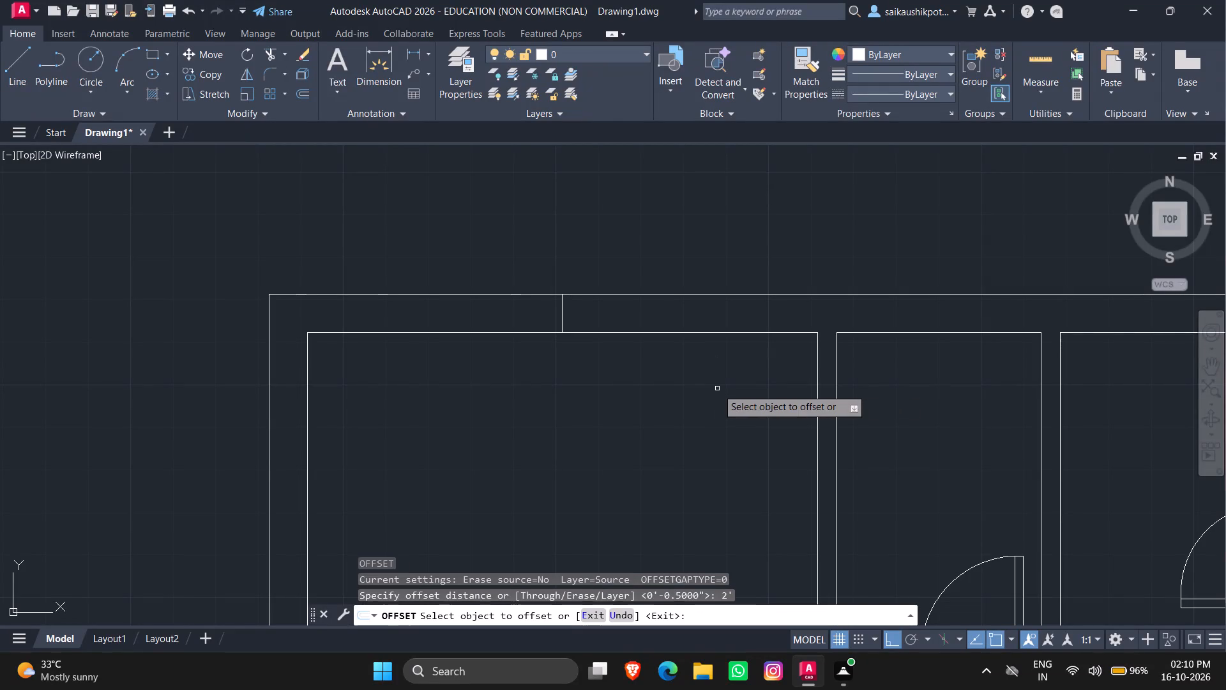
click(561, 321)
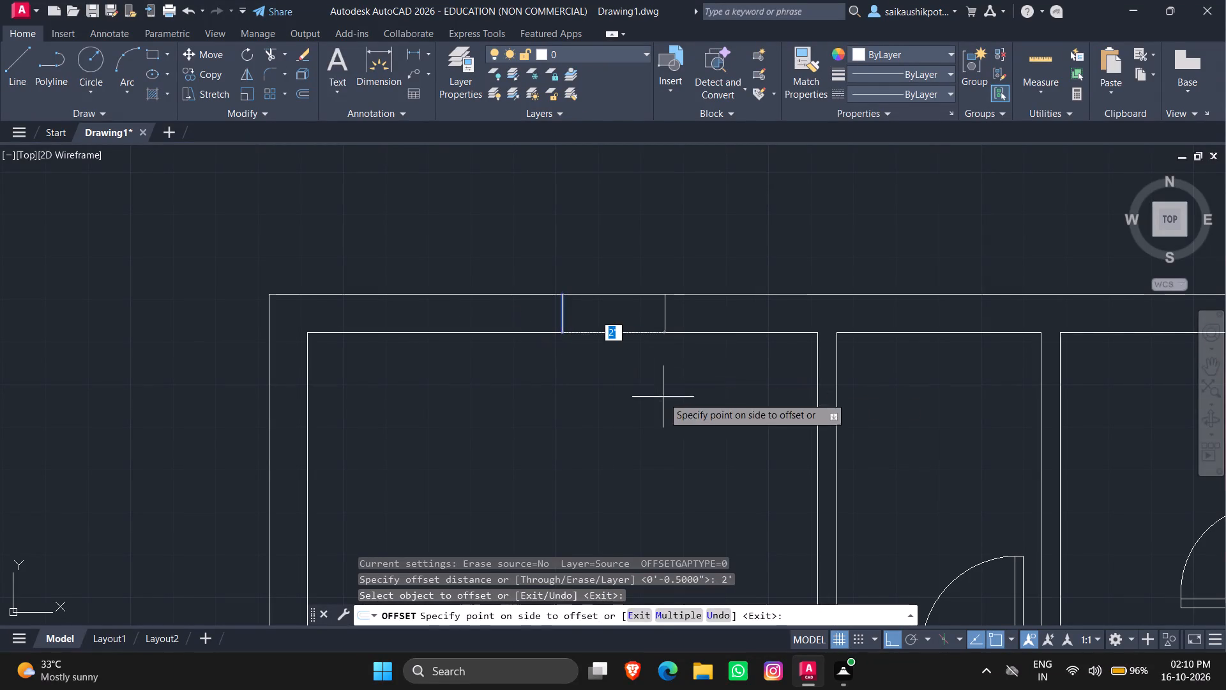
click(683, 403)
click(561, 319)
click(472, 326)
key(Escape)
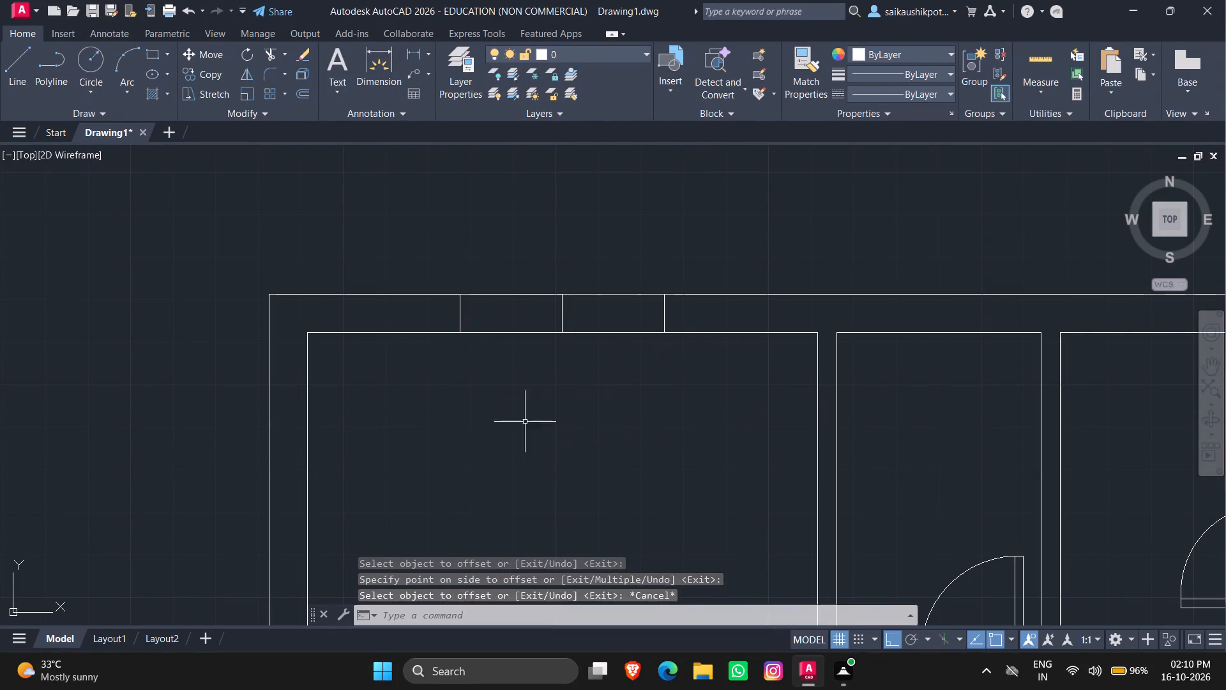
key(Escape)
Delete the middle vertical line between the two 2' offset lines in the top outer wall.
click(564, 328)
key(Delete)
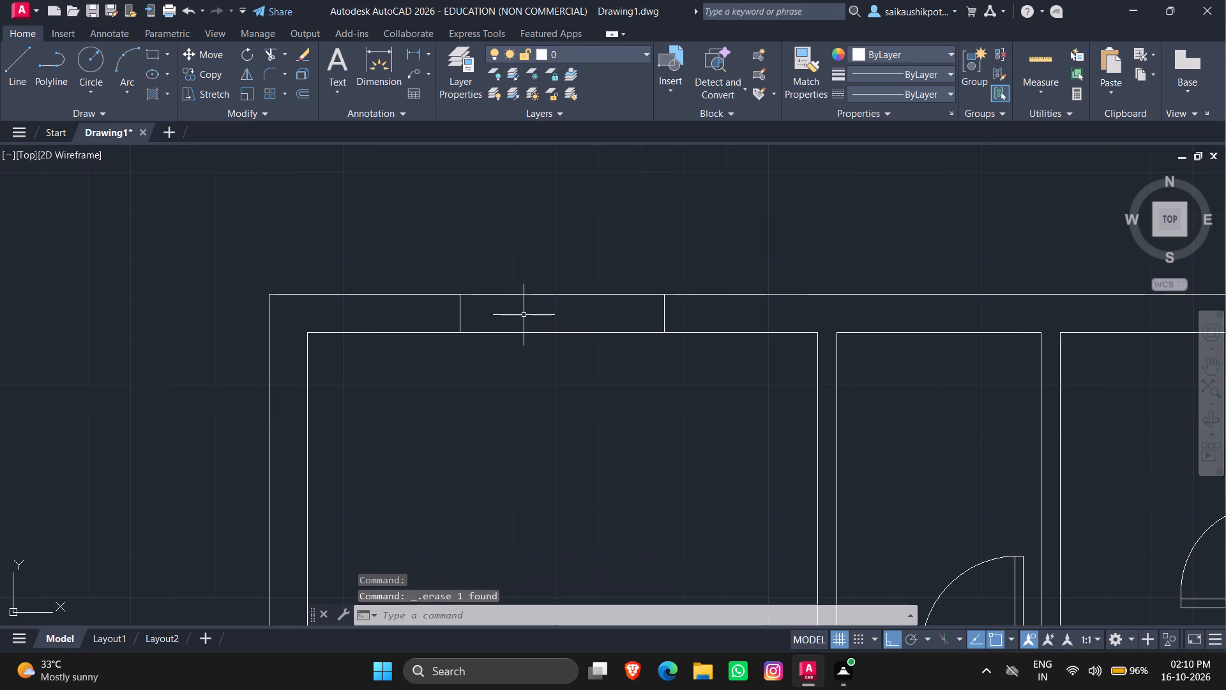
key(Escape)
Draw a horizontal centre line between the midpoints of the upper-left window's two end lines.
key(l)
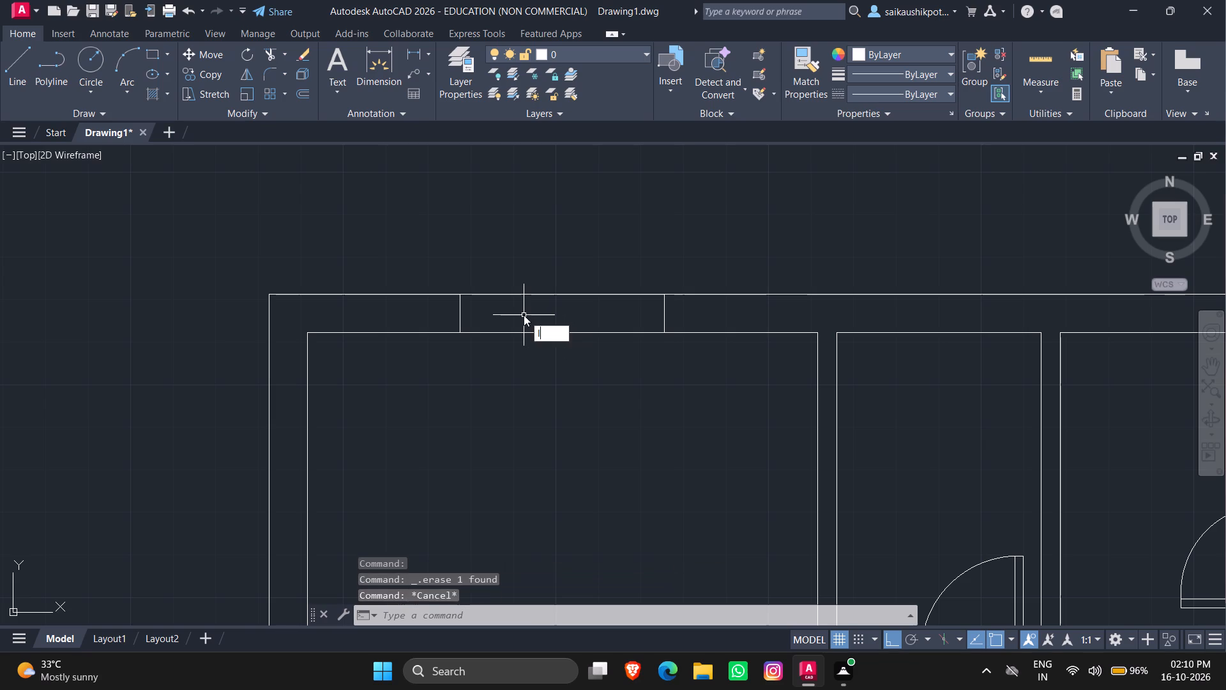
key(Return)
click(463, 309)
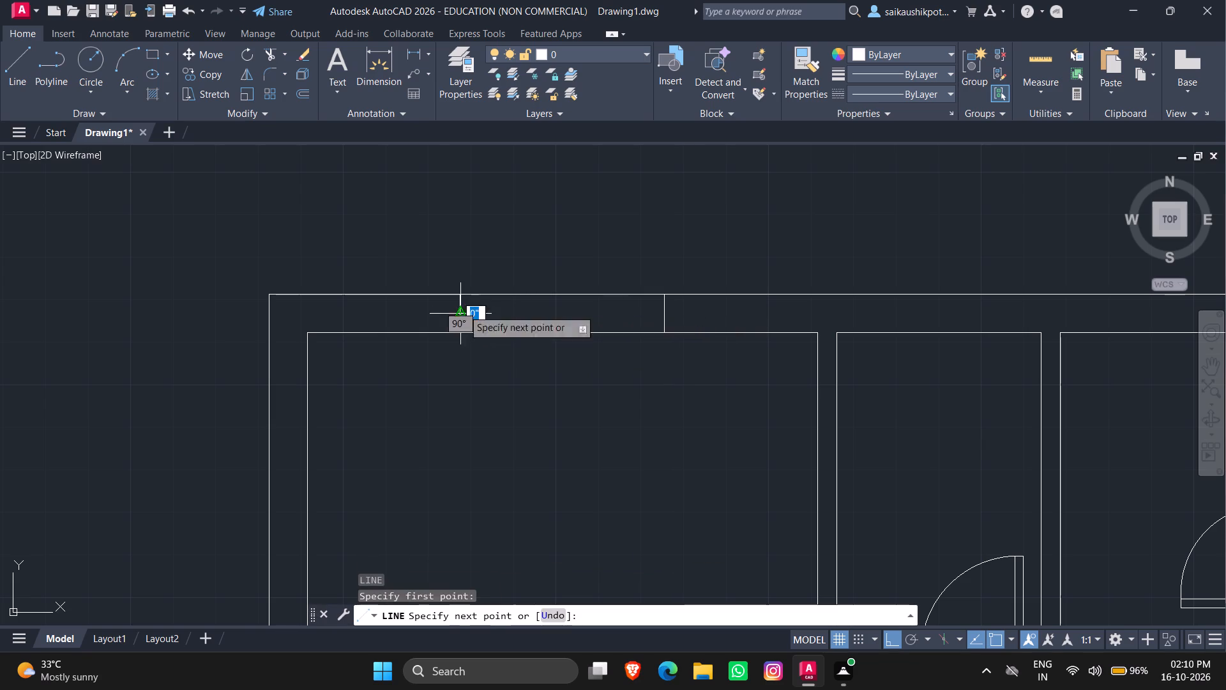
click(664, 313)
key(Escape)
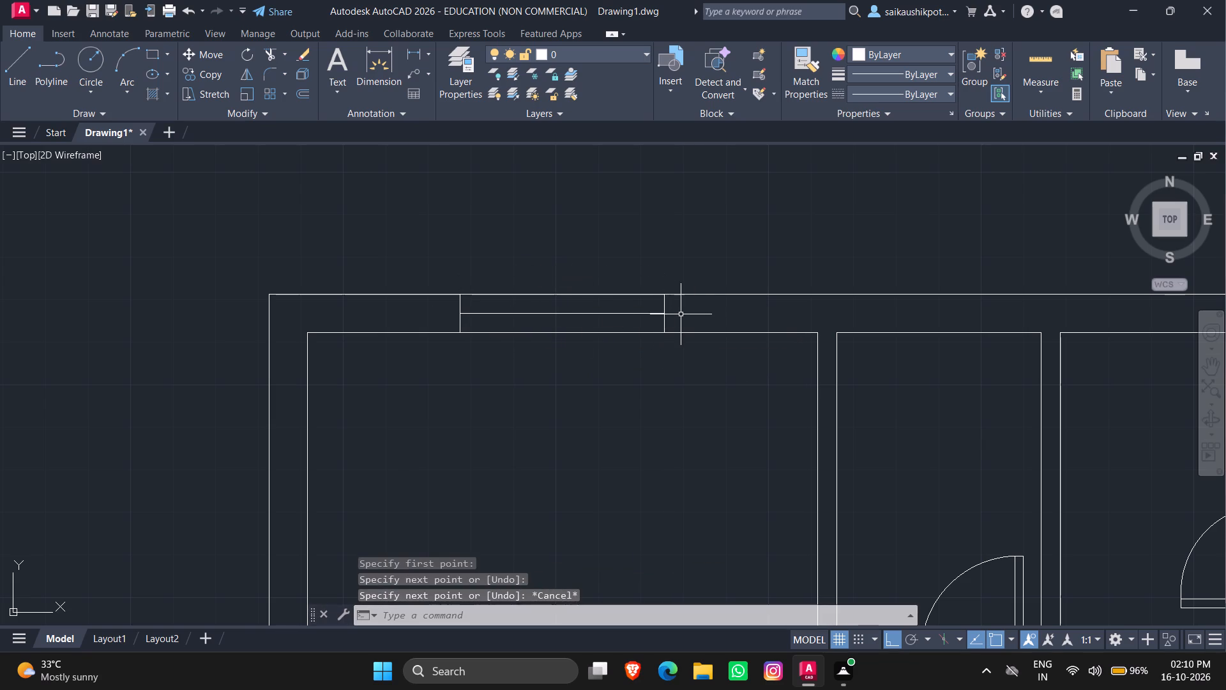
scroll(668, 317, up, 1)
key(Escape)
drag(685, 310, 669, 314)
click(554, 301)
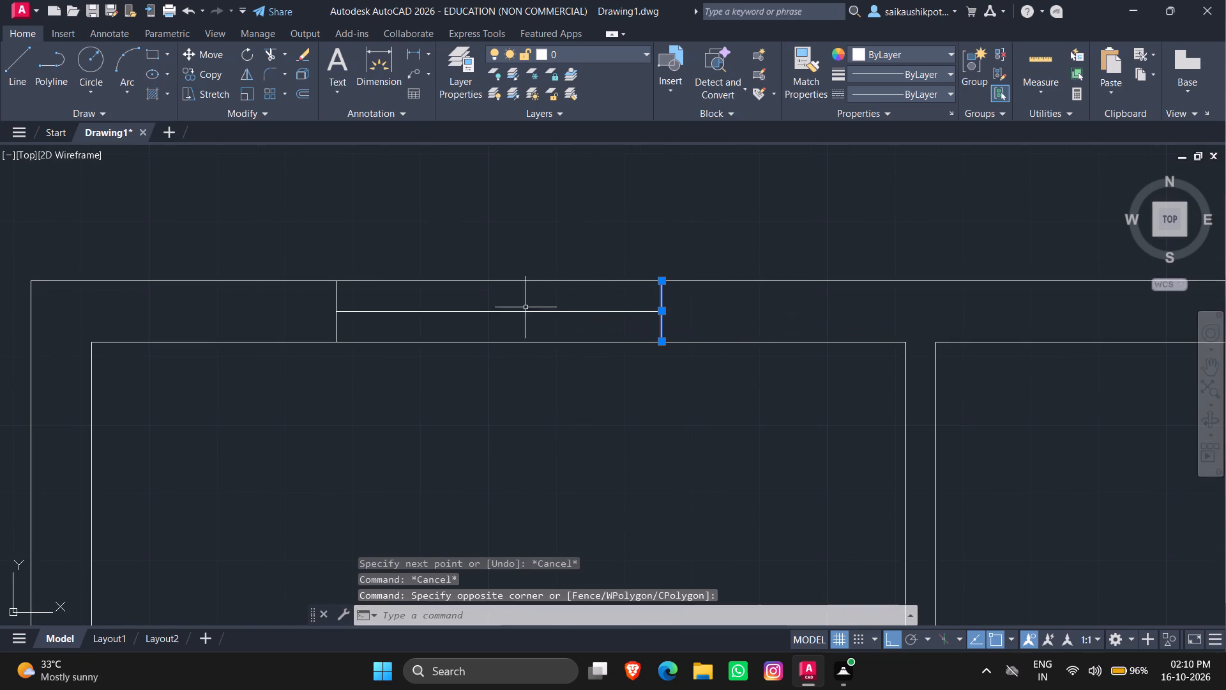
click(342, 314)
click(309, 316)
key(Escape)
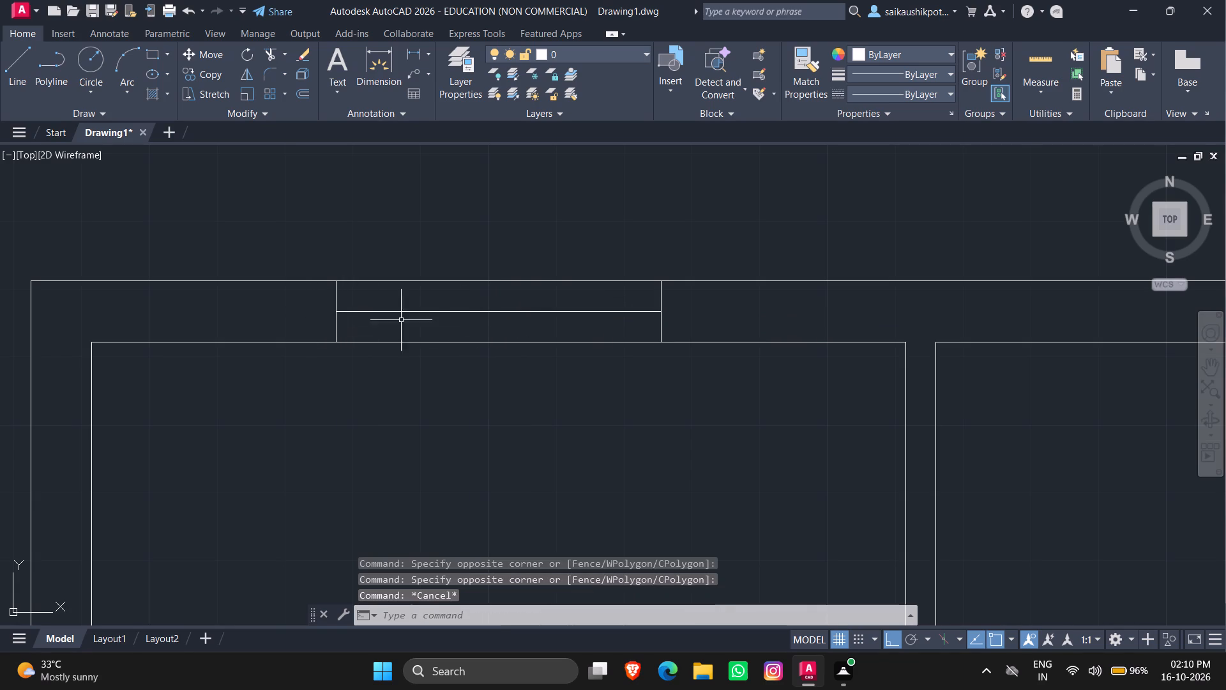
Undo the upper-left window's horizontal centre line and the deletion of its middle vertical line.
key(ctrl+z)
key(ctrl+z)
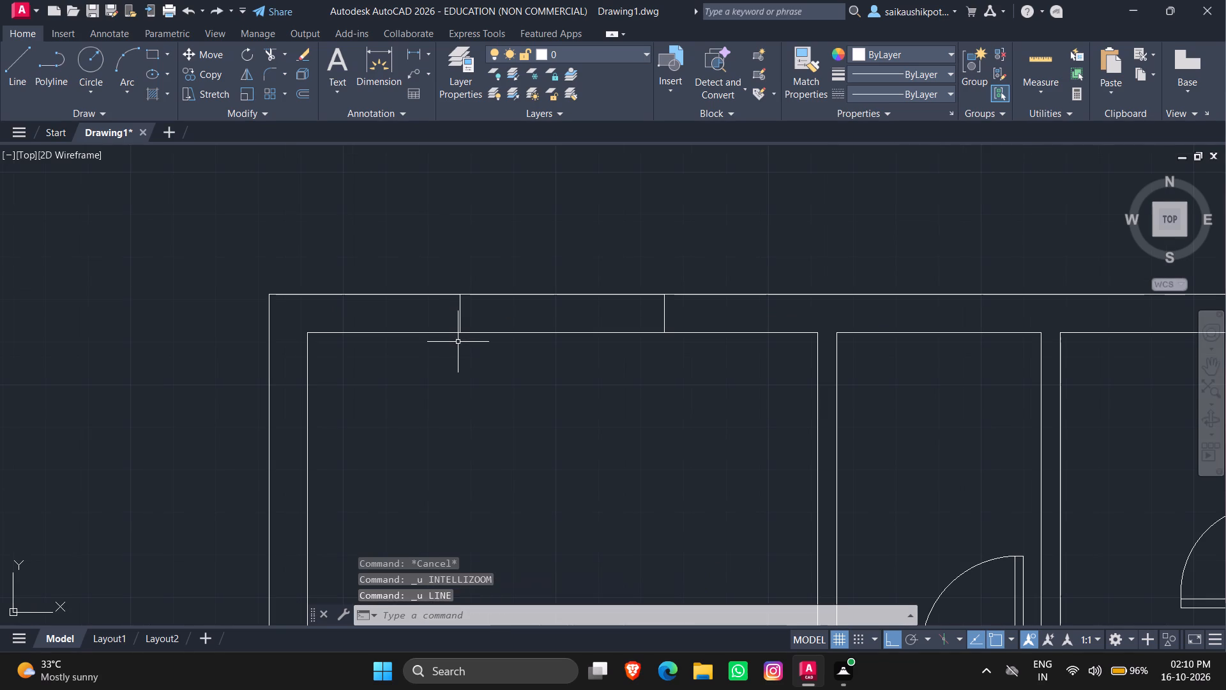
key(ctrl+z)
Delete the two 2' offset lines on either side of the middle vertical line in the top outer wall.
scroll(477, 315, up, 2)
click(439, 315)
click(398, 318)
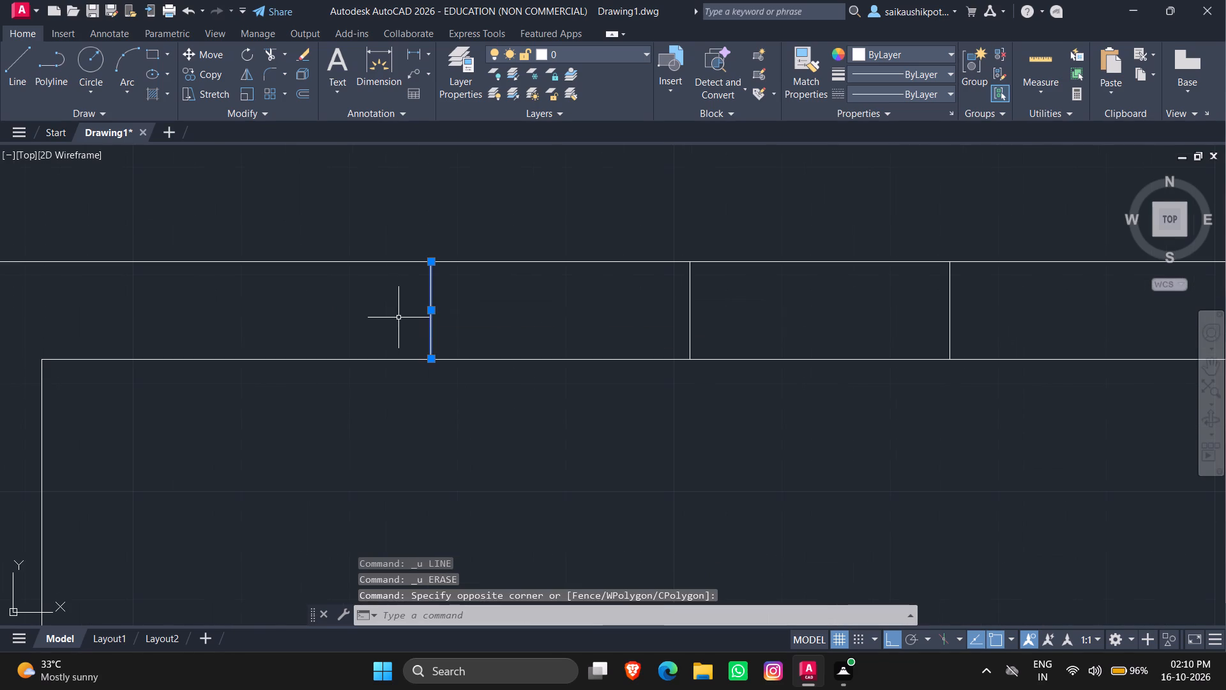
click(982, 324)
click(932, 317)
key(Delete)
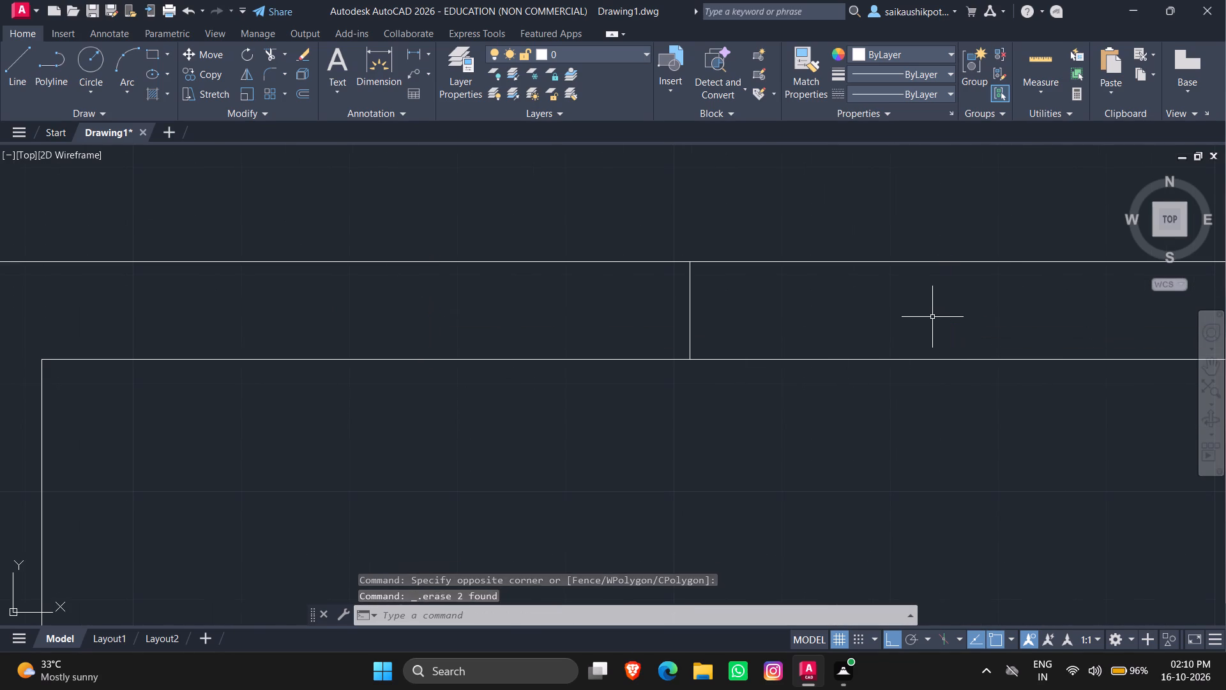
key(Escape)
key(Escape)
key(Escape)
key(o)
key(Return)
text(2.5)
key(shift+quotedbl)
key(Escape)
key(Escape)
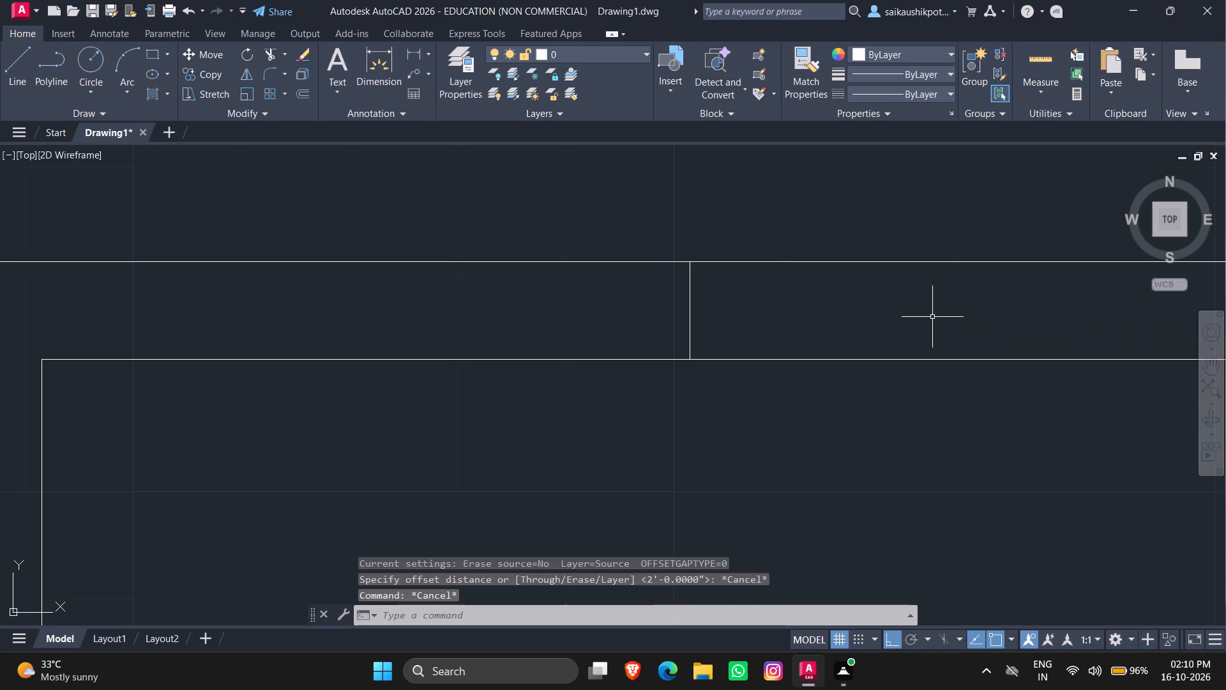
Offset the vertical line across the upper-left room's top outer wall 2.5' to both sides as window end lines.
key(Escape)
key(Escape)
key(Escape)
key(o)
key(Return)
text(2.5')
key(Return)
scroll(932, 317, up, 1)
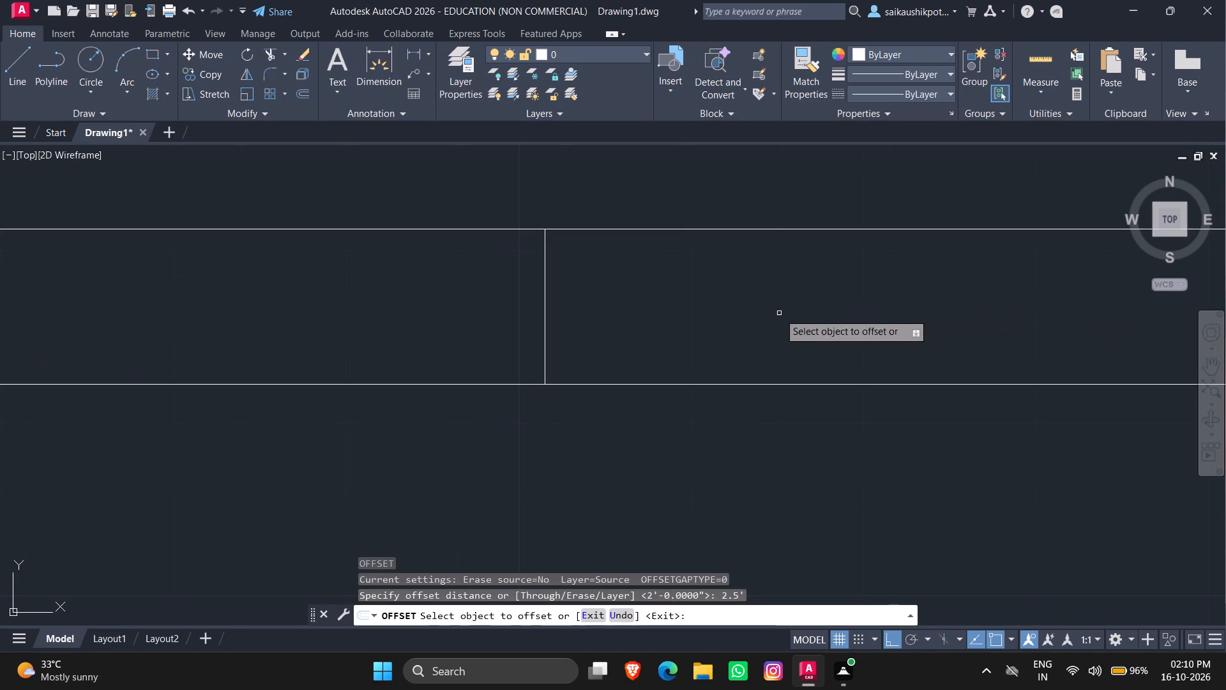
scroll(630, 325, down, 2)
click(598, 323)
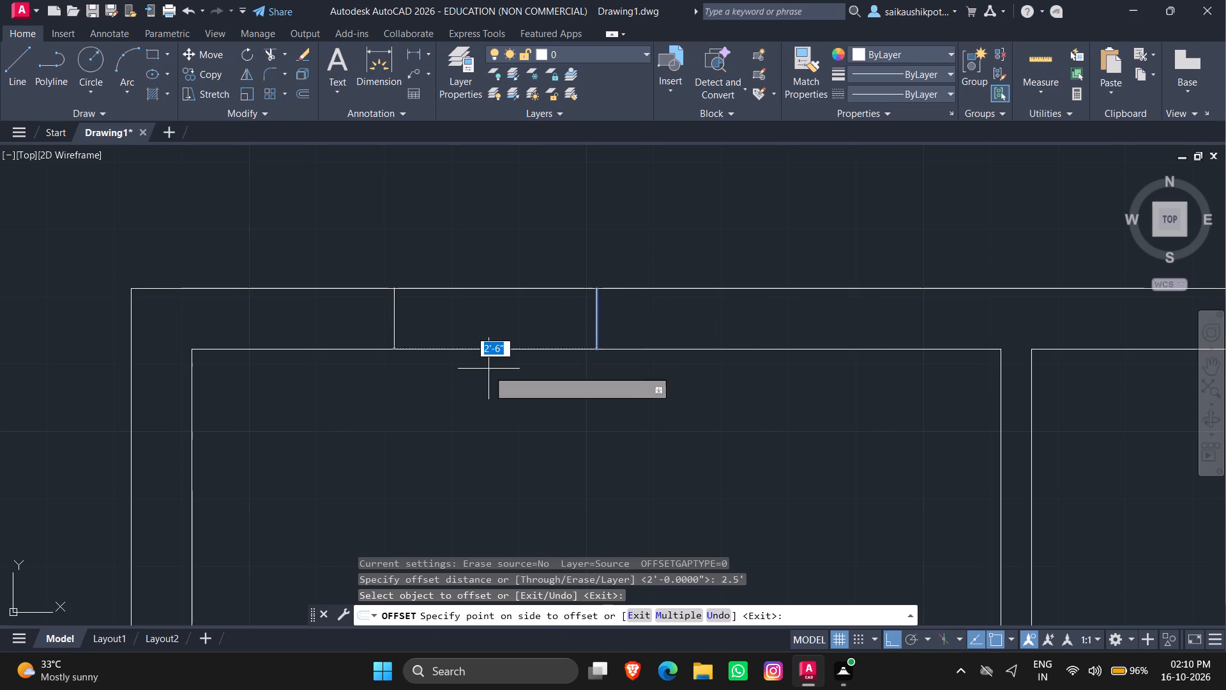
click(461, 385)
click(596, 330)
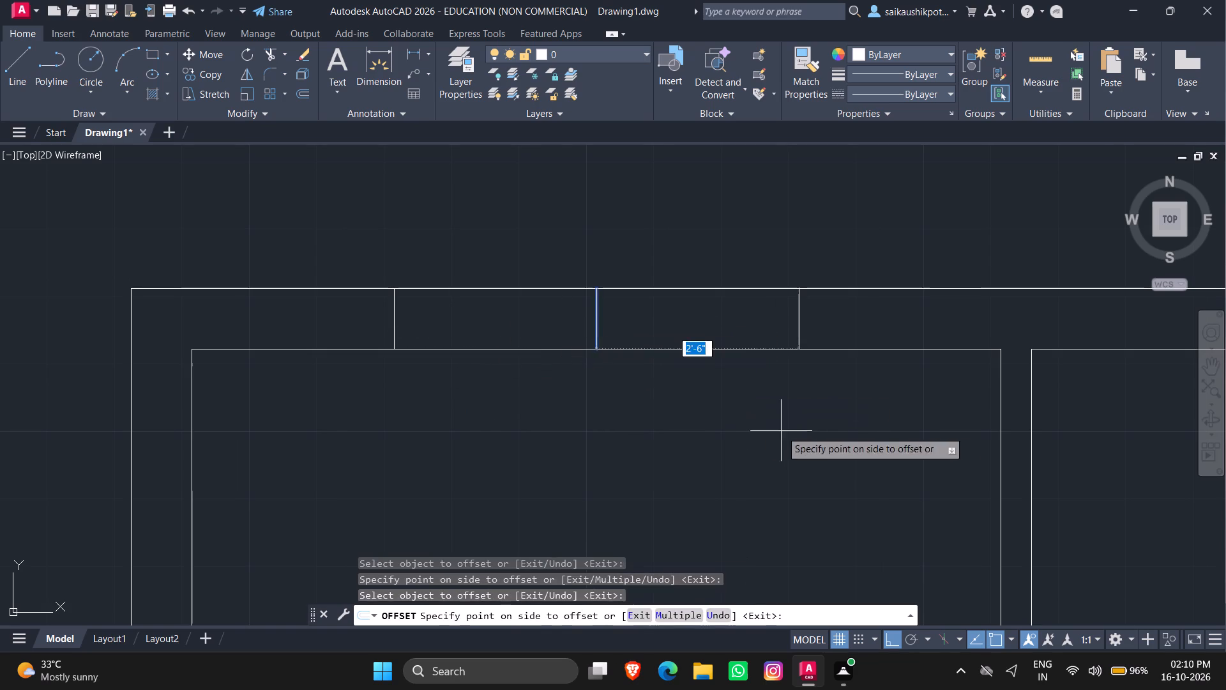
click(794, 434)
drag(617, 325, 609, 324)
click(516, 333)
click(619, 314)
click(549, 314)
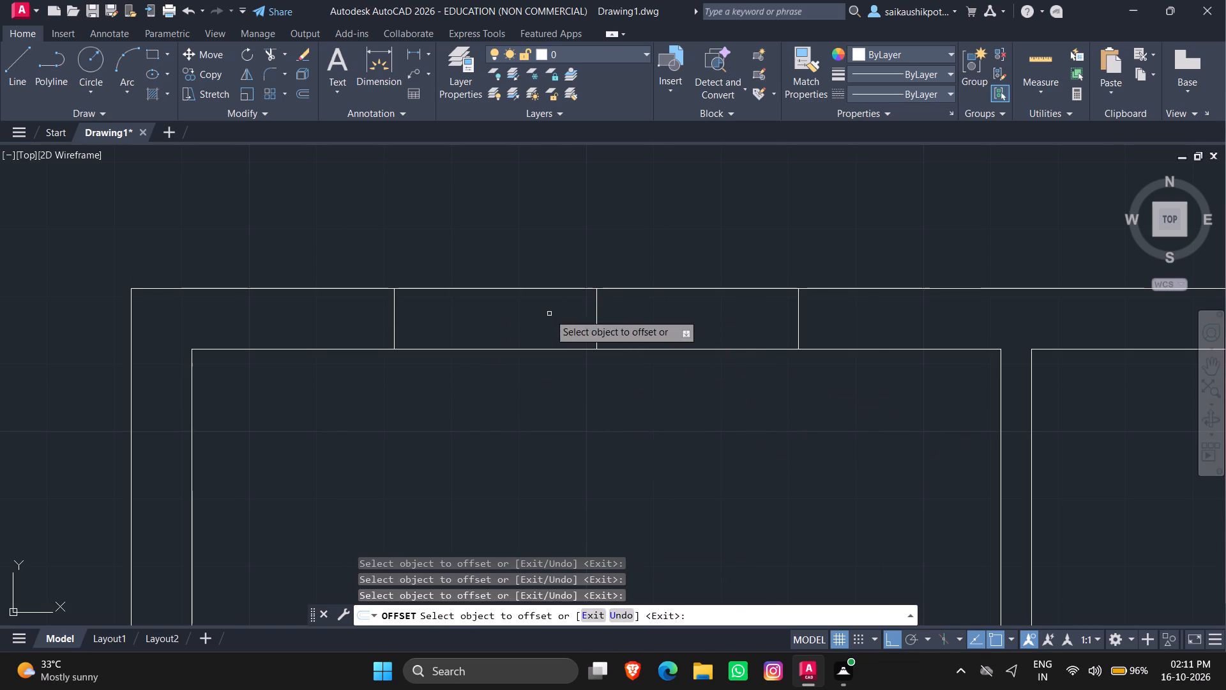
key(Escape)
Delete the middle vertical line between the upper-left room window's two end lines.
drag(626, 322, 617, 323)
click(533, 326)
key(Delete)
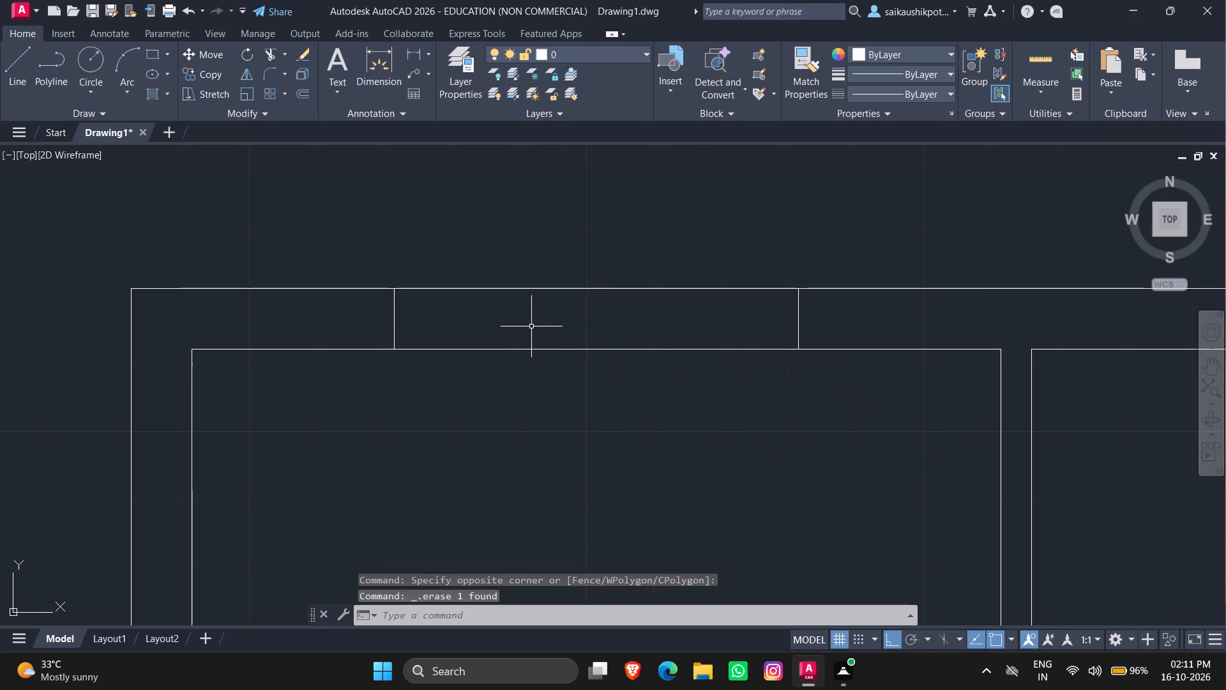
Draw the upper-left room window's horizontal centre line from the midpoint of one end line to the midpoint of the other.
key(l)
key(Return)
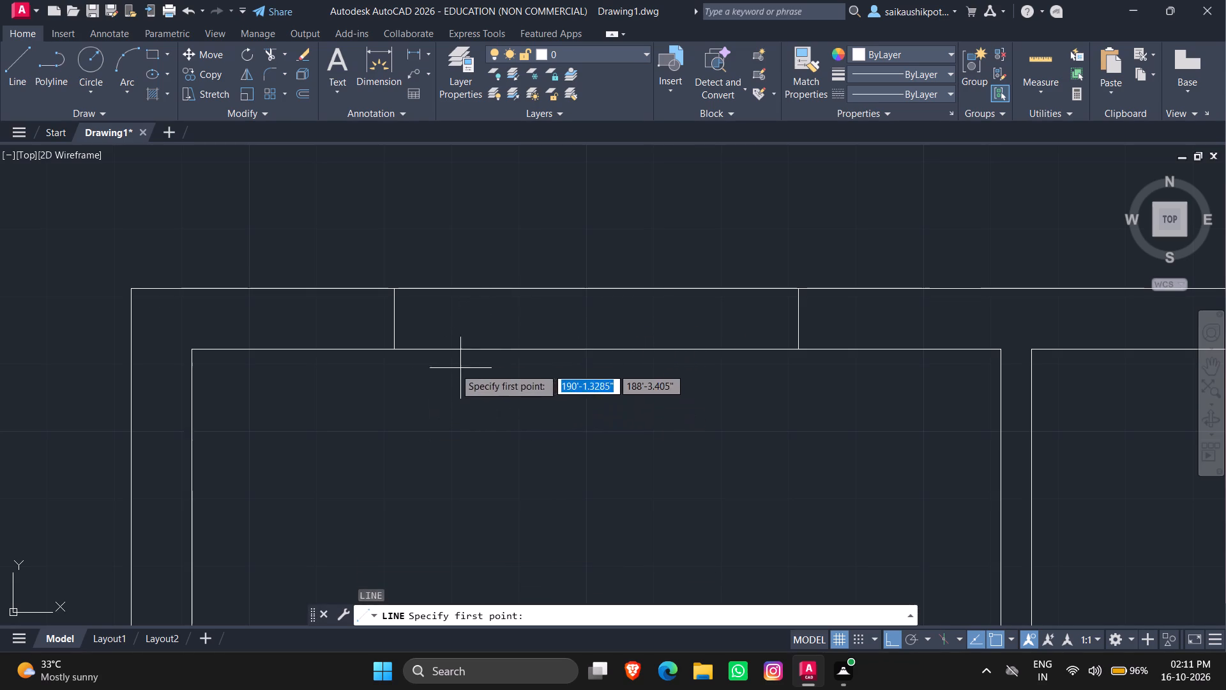
click(390, 316)
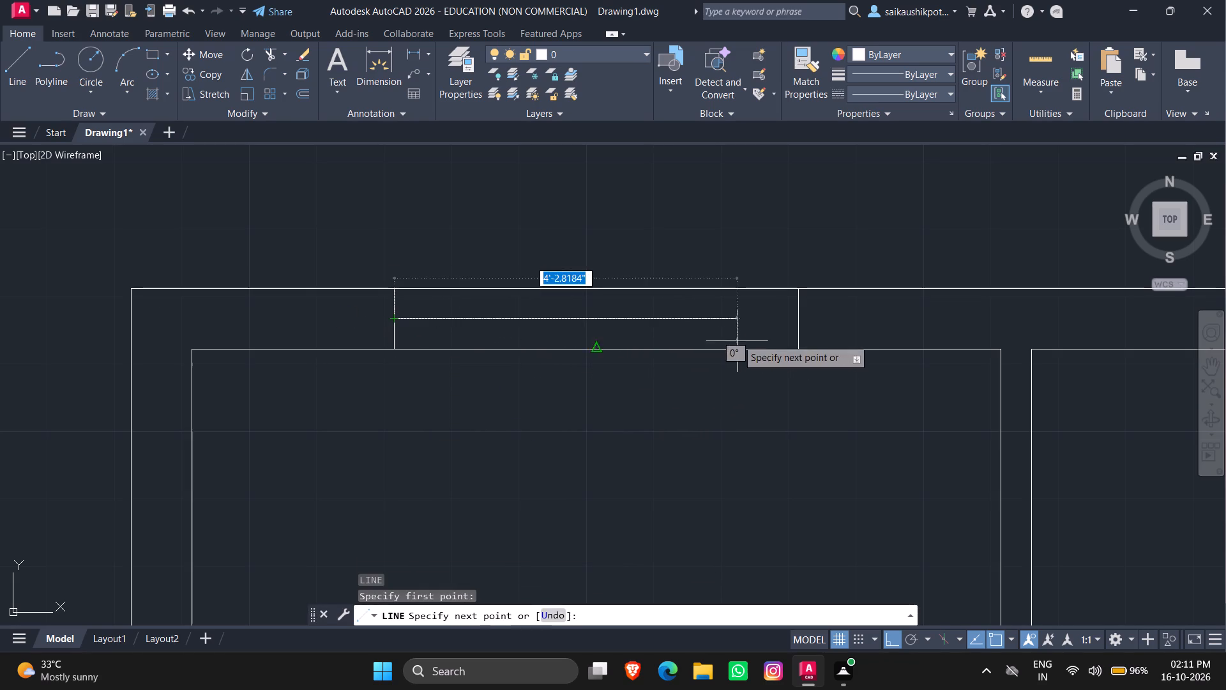
click(796, 318)
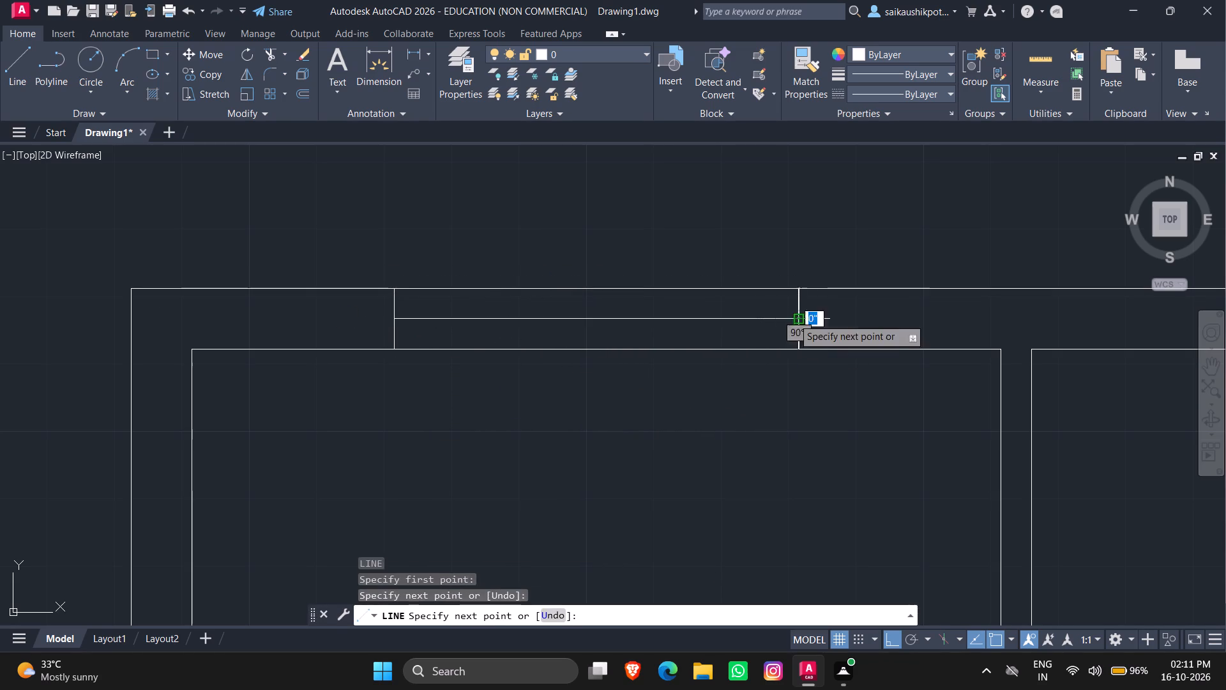
key(Escape)
key(Escape)
key(Escape)
key(Escape)
key(Escape)
Offset the upper-left room window's horizontal centre line 0.5" to both sides to form the glazing lines.
key(o)
key(Return)
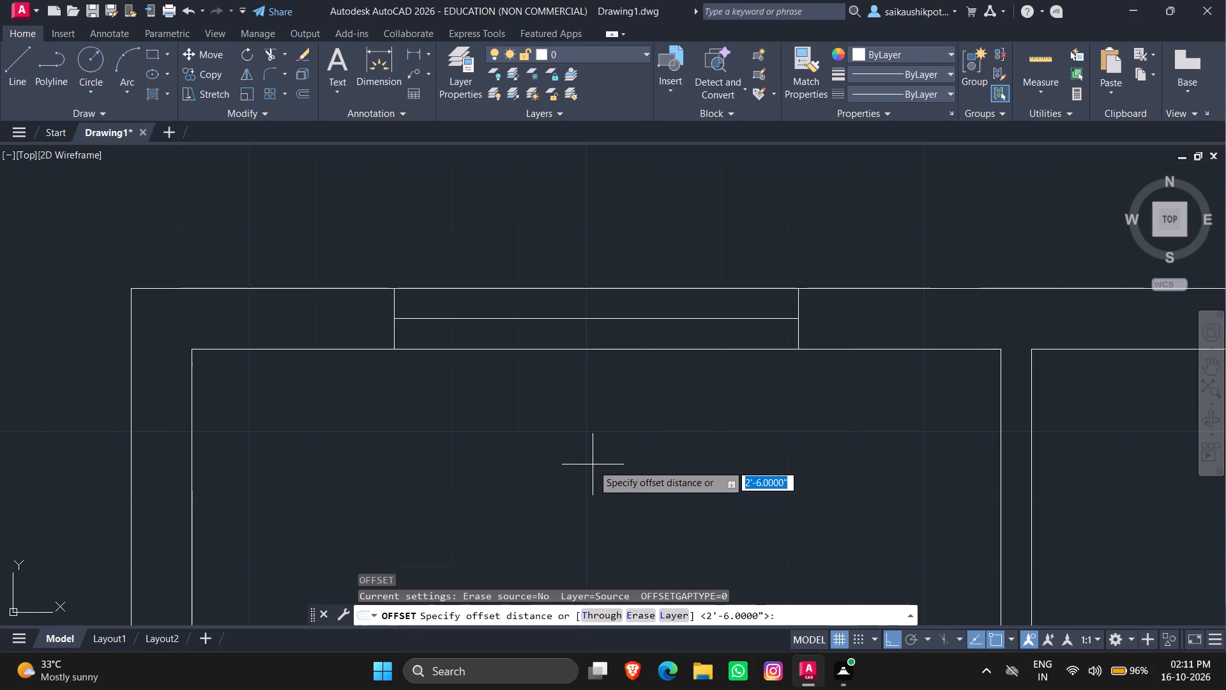
text(0.5")
key(Return)
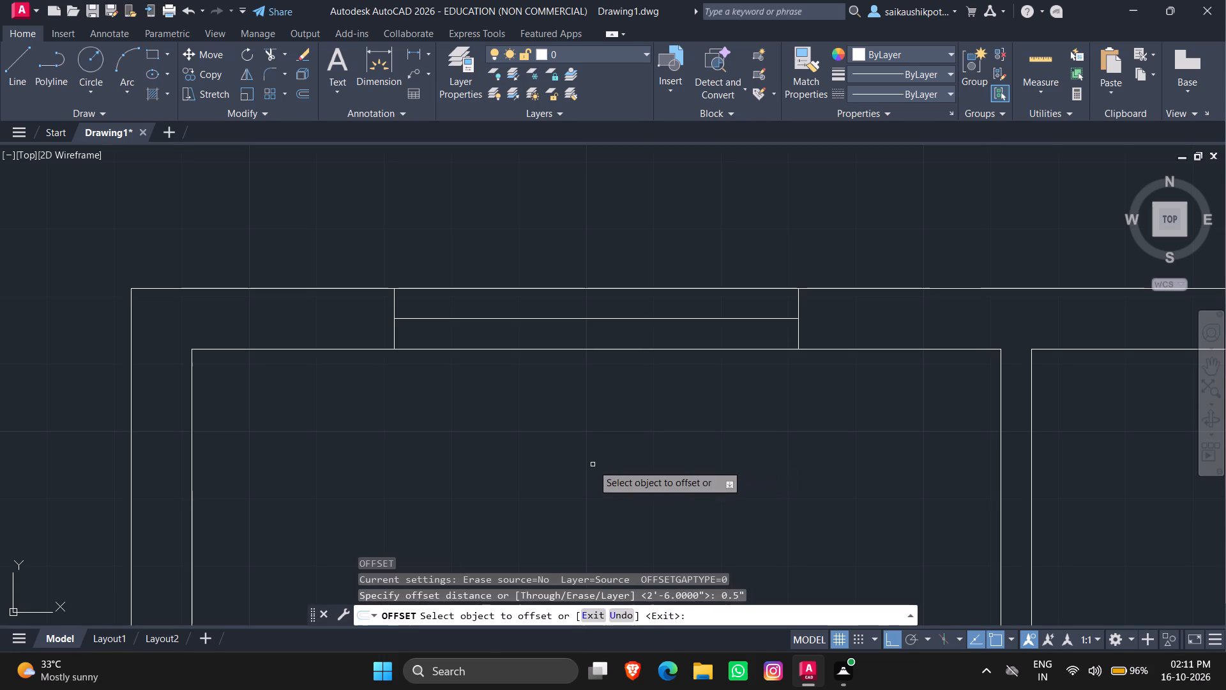
click(555, 318)
click(566, 278)
scroll(565, 316, up, 2)
click(551, 320)
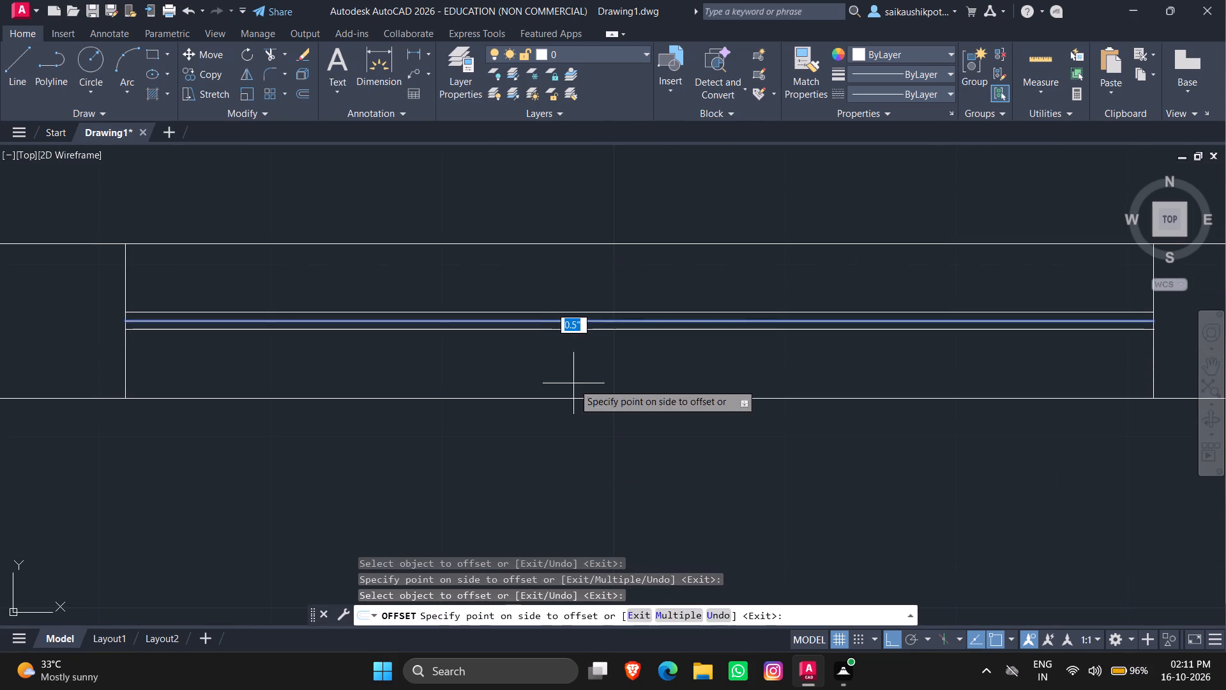
click(574, 390)
key(Escape)
Delete the centre line between the upper-left room window's two glazing lines.
click(556, 319)
key(Delete)
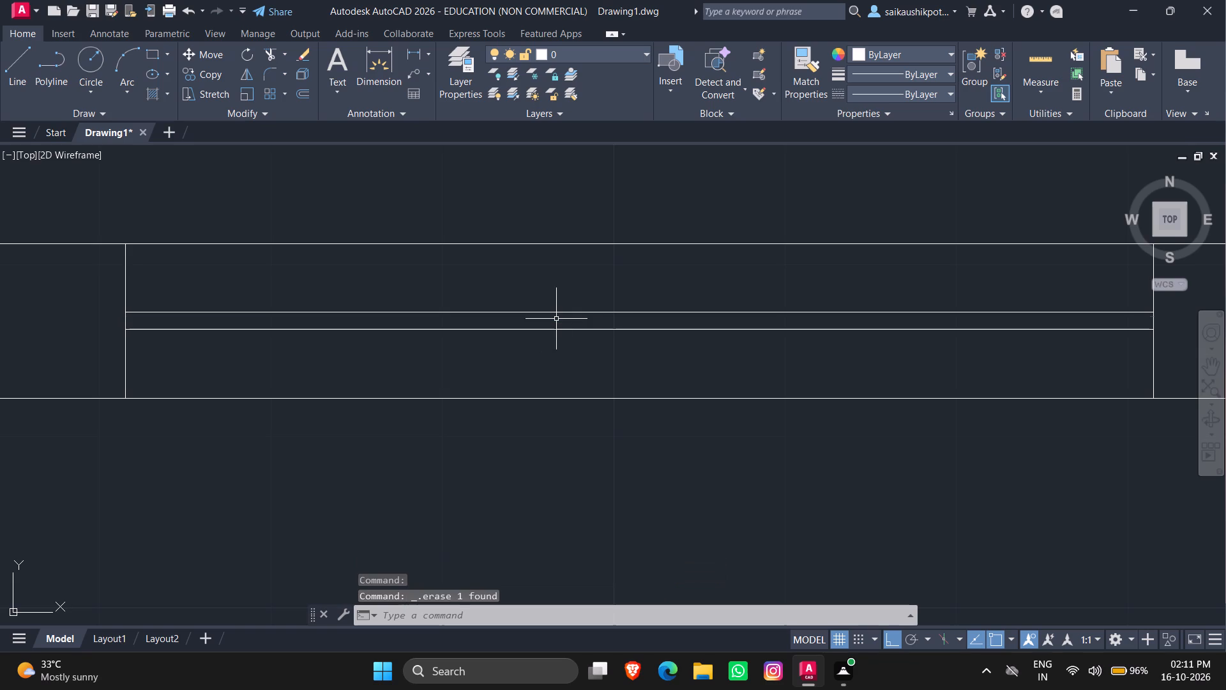
Draw a vertical line across the top outer wall from the midpoint of the inner wall line of the narrow room beside the upper-left room.
scroll(520, 330, down, 4)
scroll(587, 358, down, 1)
scroll(719, 355, up, 3)
key(Escape)
key(Escape)
key(l)
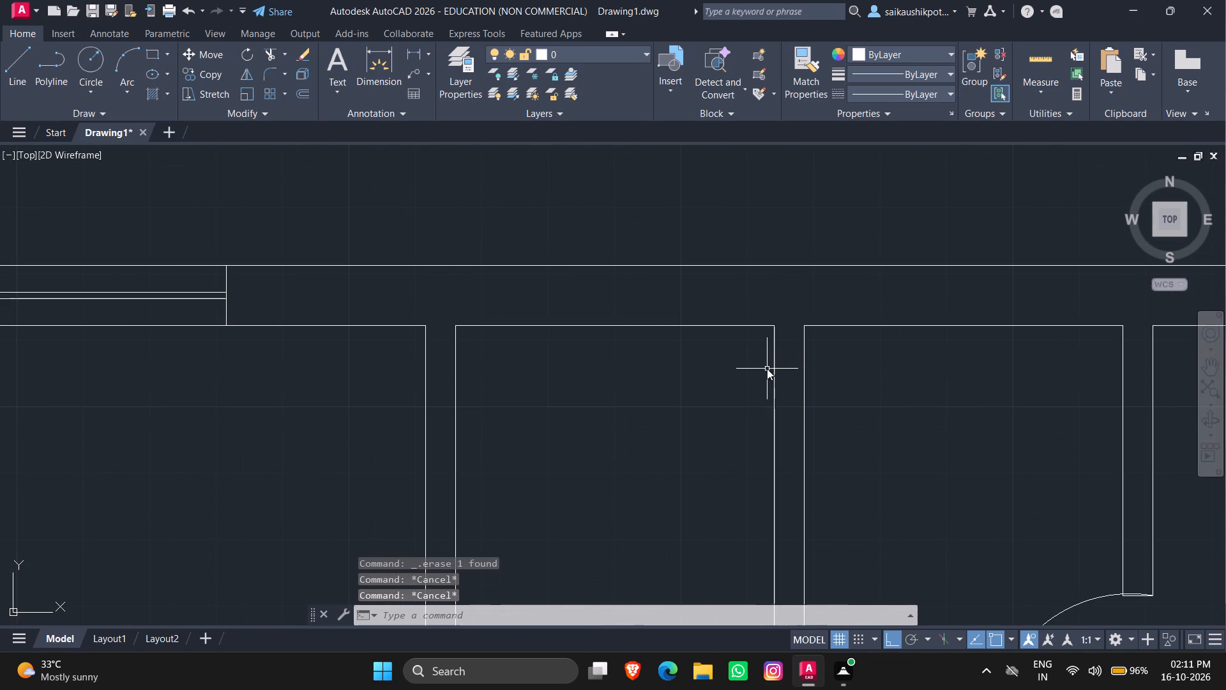
key(Return)
click(615, 326)
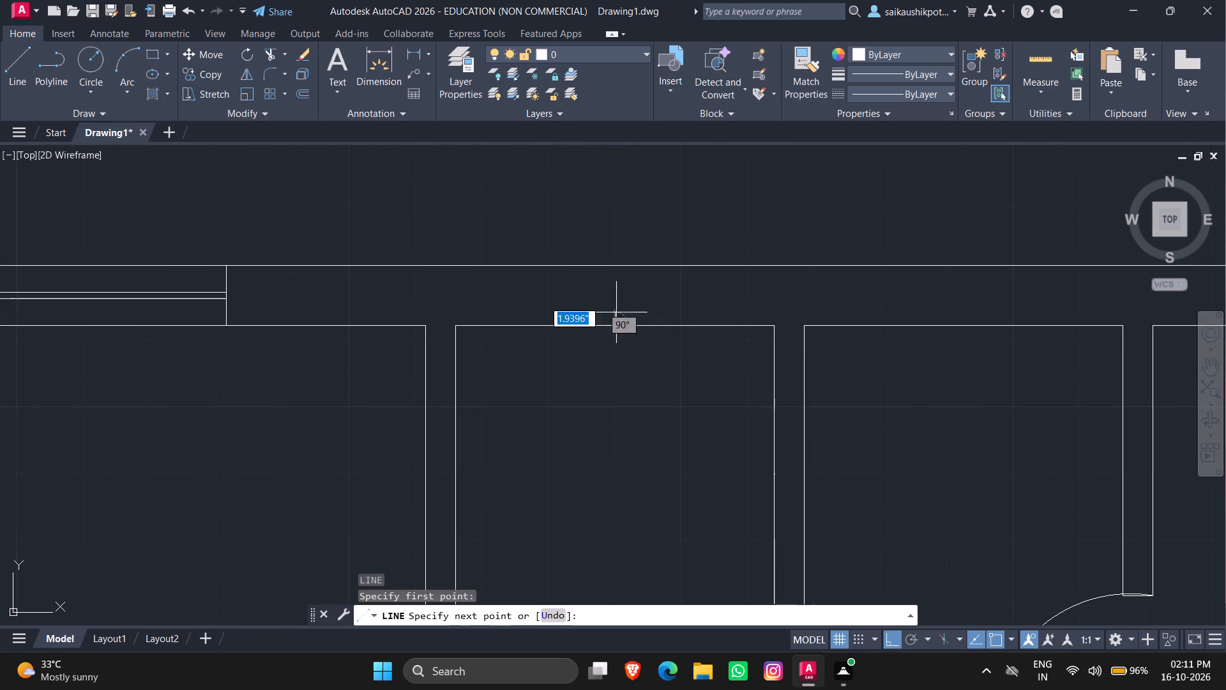
click(617, 270)
key(Escape)
key(Escape)
Offset the vertical line across the narrow room's top outer wall 1' to both sides as window end lines.
key(o)
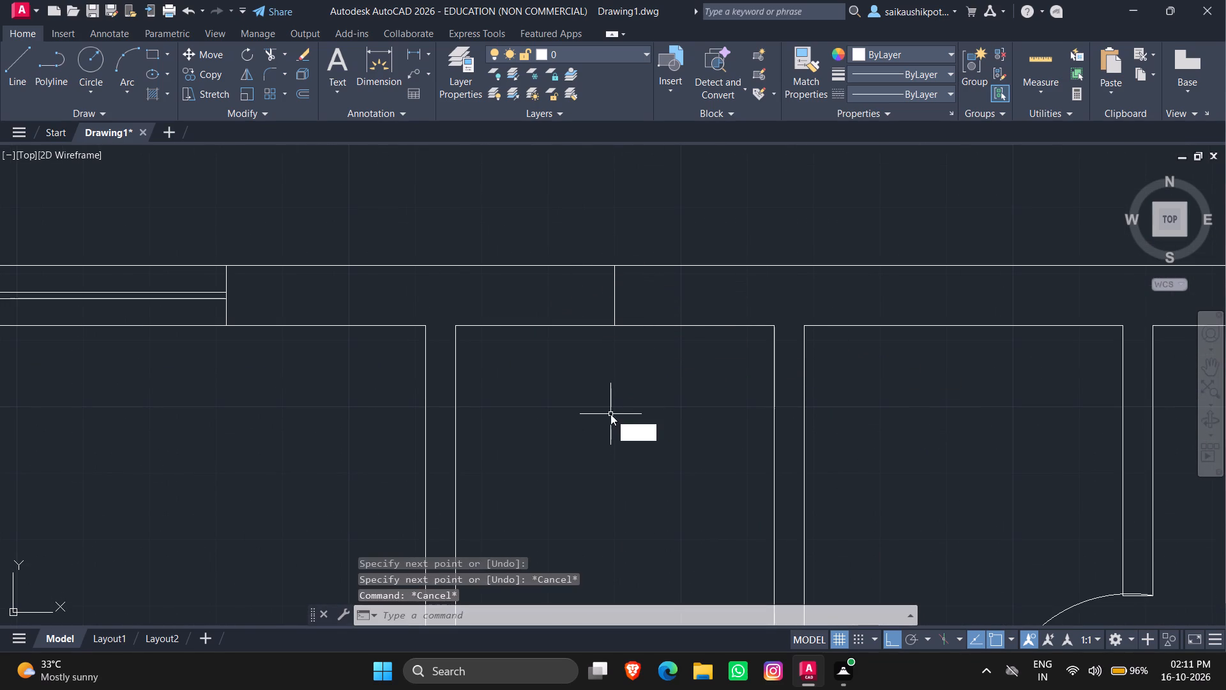
key(Return)
text(1')
key(Return)
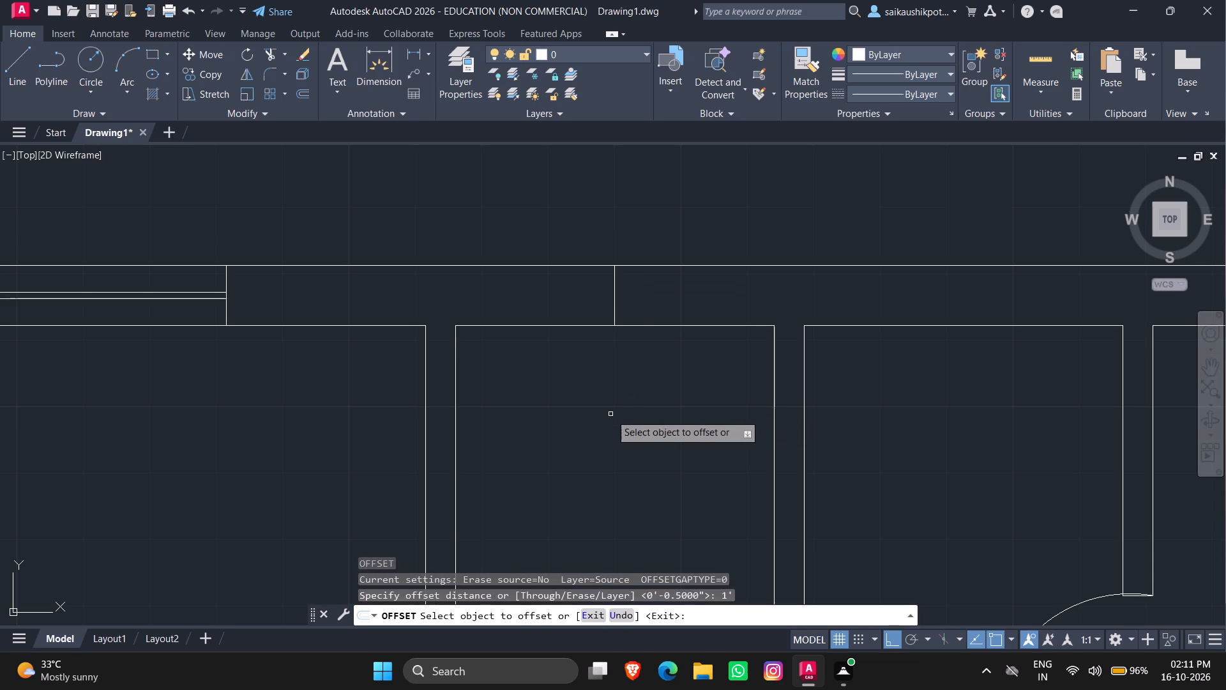
click(613, 293)
click(531, 335)
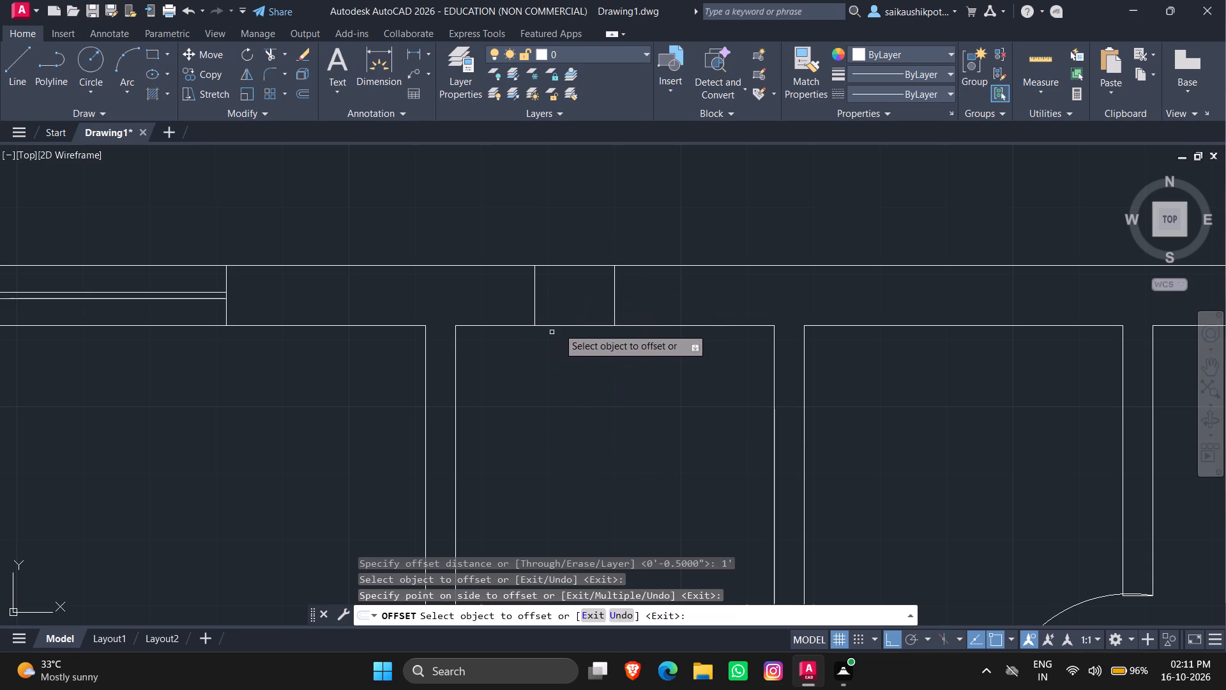
click(616, 299)
click(672, 314)
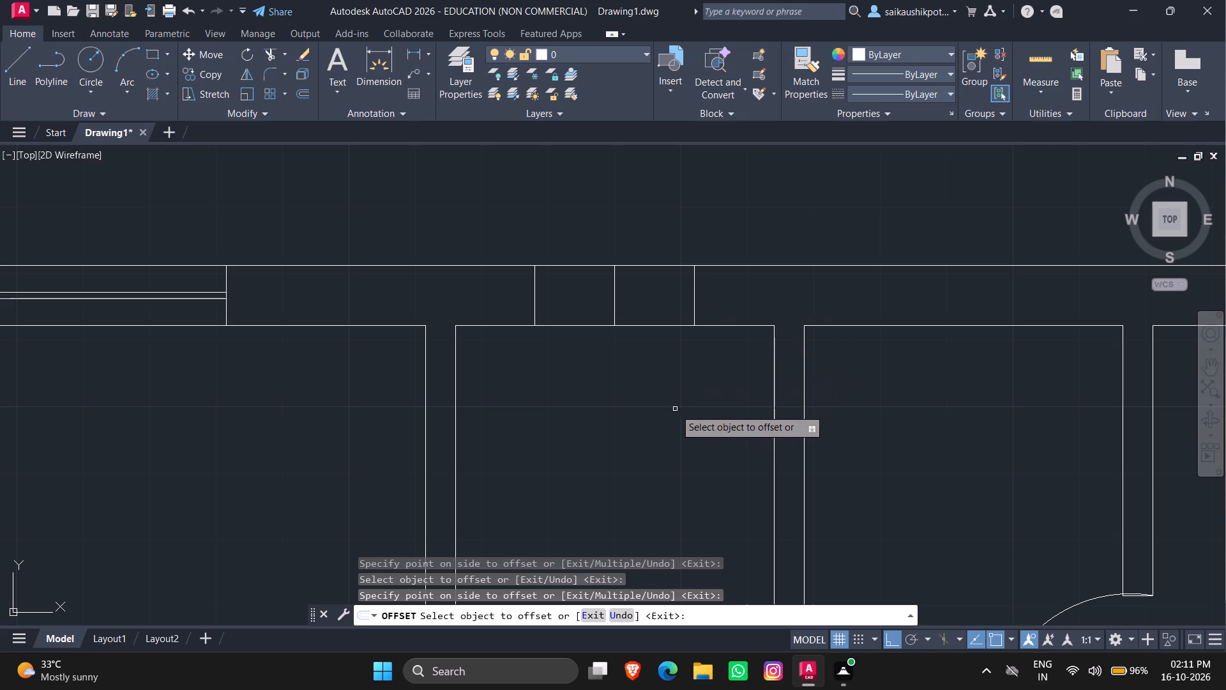
click(628, 295)
key(Escape)
Delete the middle vertical line between the narrow room window's two end lines.
click(637, 294)
click(582, 295)
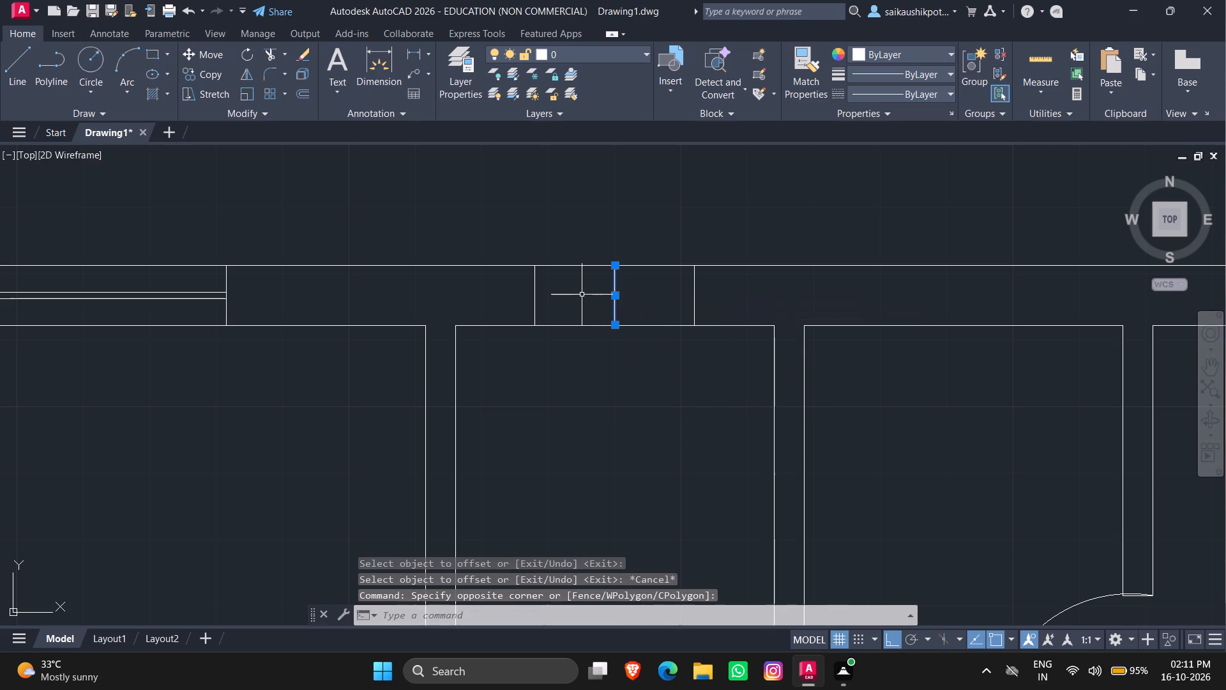
key(Delete)
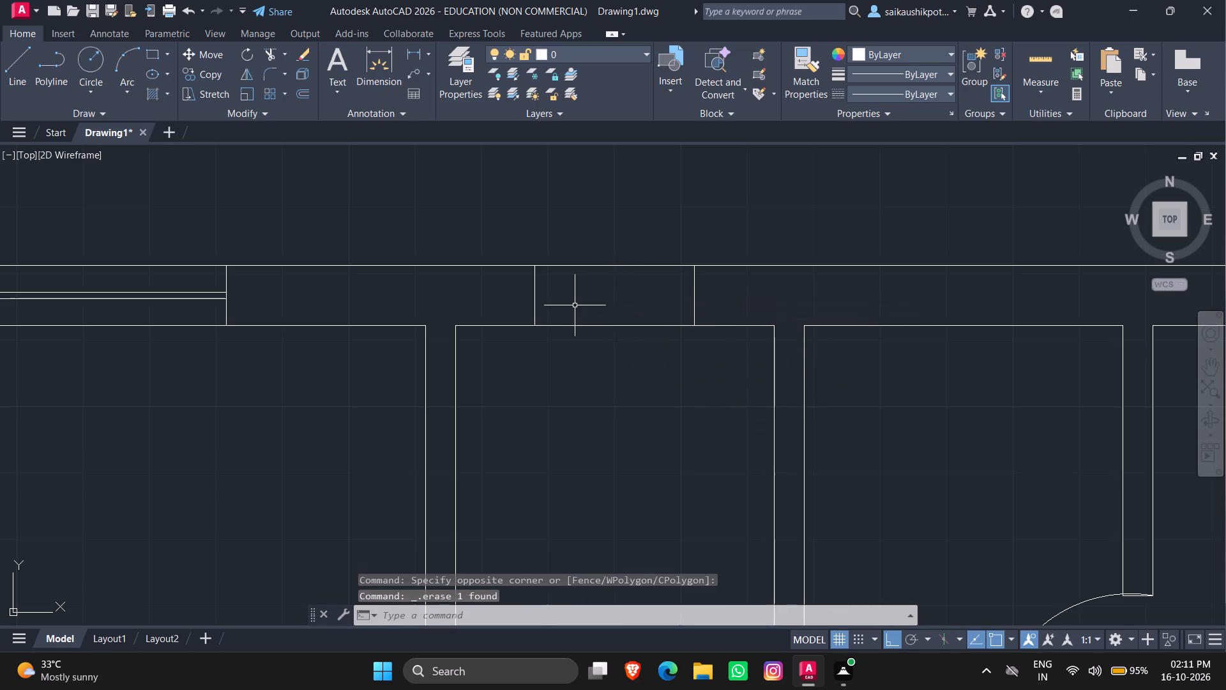
Draw the narrow room window's horizontal centre line from the midpoint of one end line to the midpoint of the other.
key(l)
key(Return)
click(536, 298)
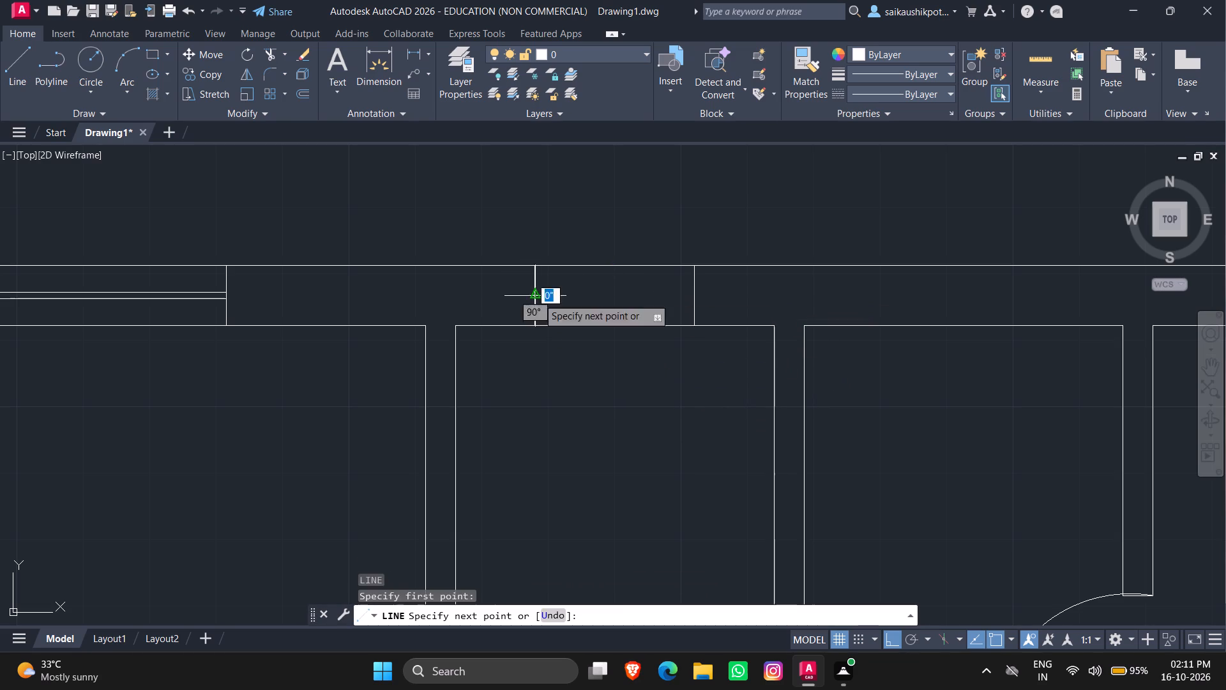
click(693, 298)
key(Escape)
key(Escape)
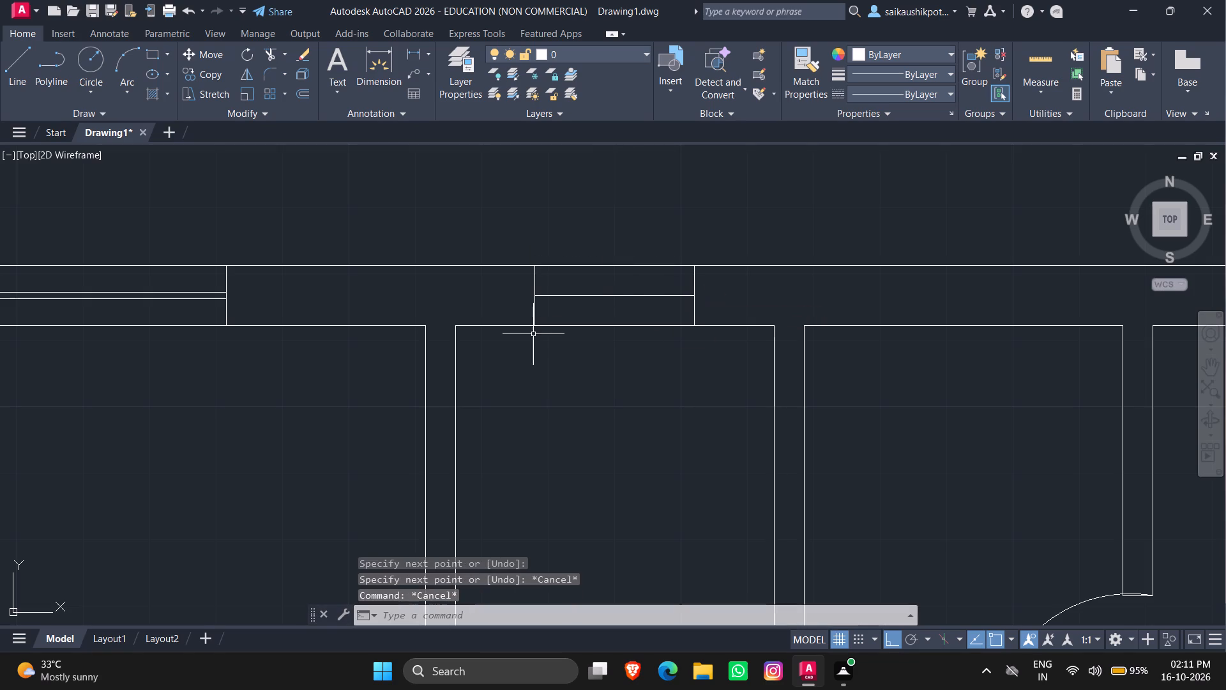
Offset the narrow room window's horizontal centre line 0.5" to both sides as double glazing lines.
key(o)
key(Return)
text(0.5")
key(Return)
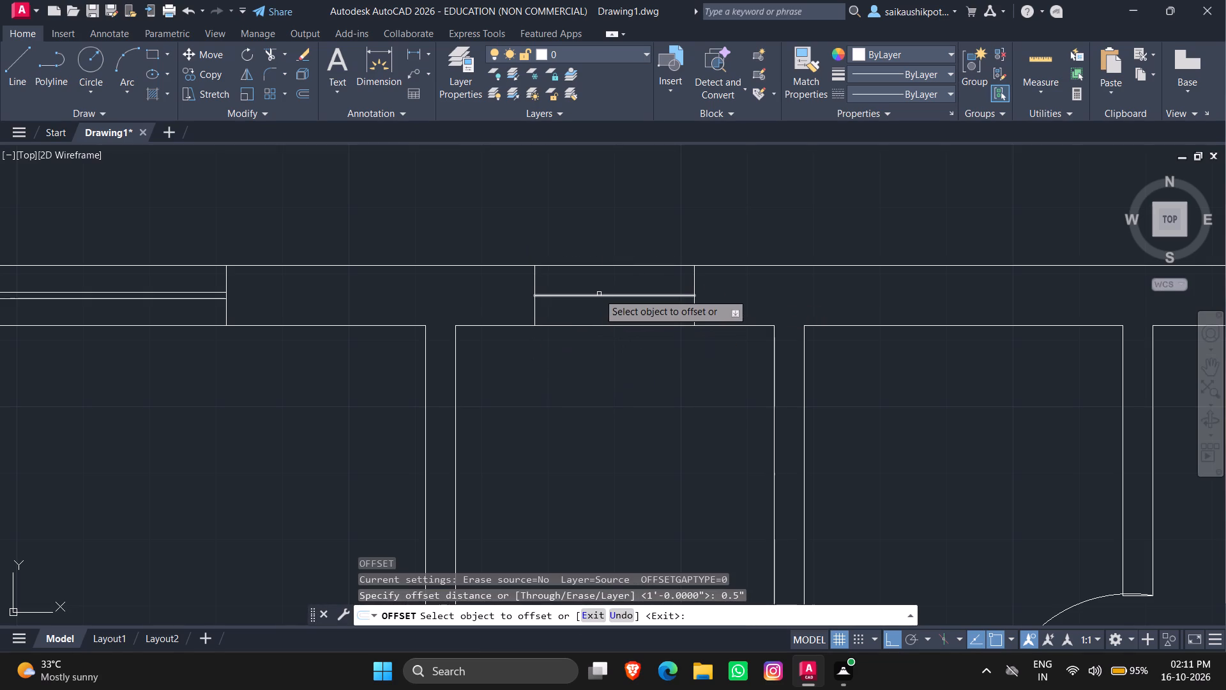
click(598, 293)
click(603, 296)
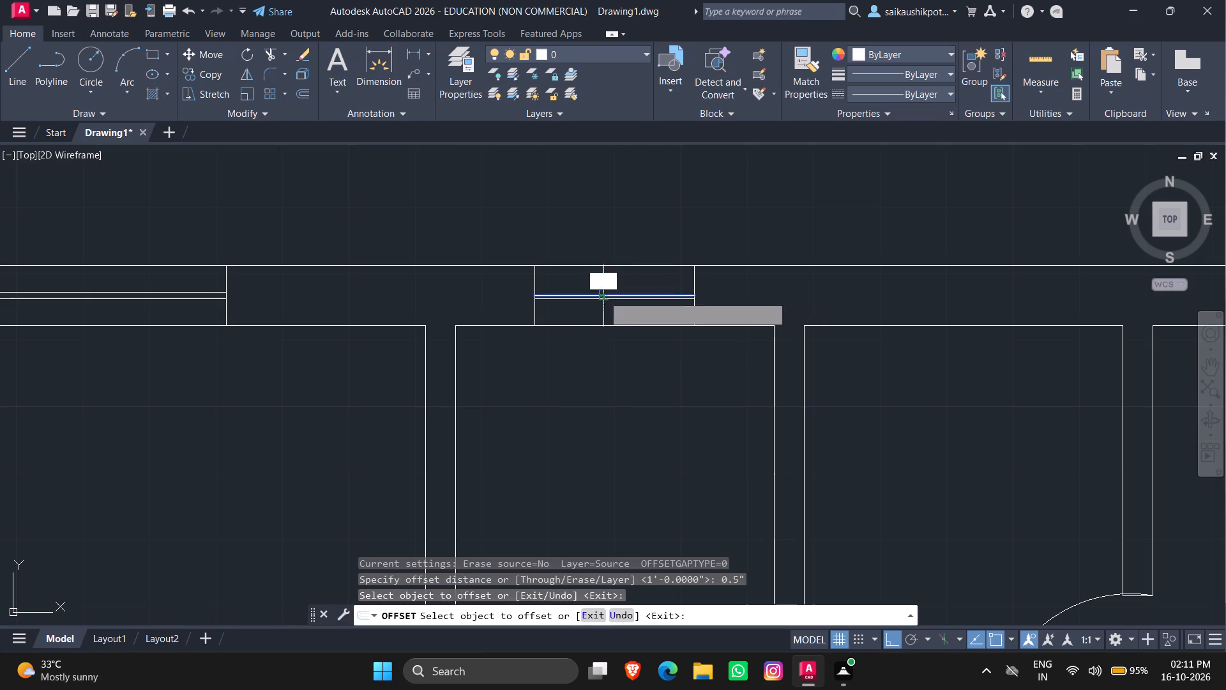
click(619, 256)
scroll(600, 303, up, 1)
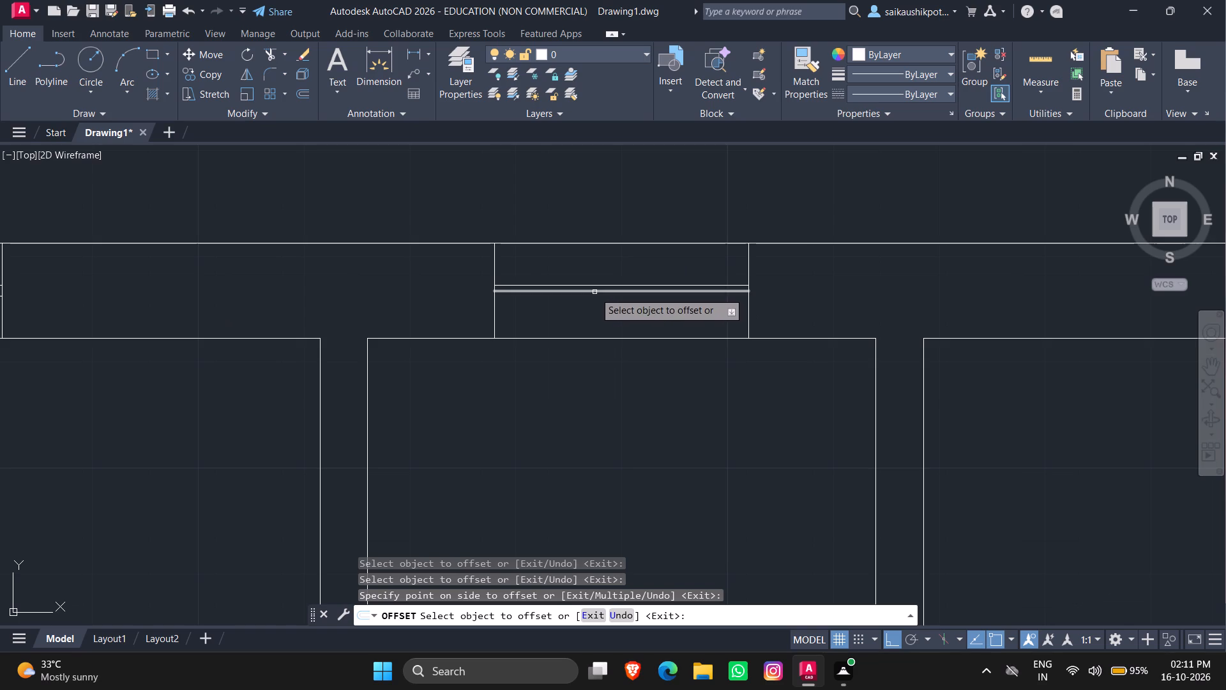
click(594, 292)
click(607, 332)
key(Escape)
Delete the original centre line between the narrow room window's two glazing lines.
click(607, 292)
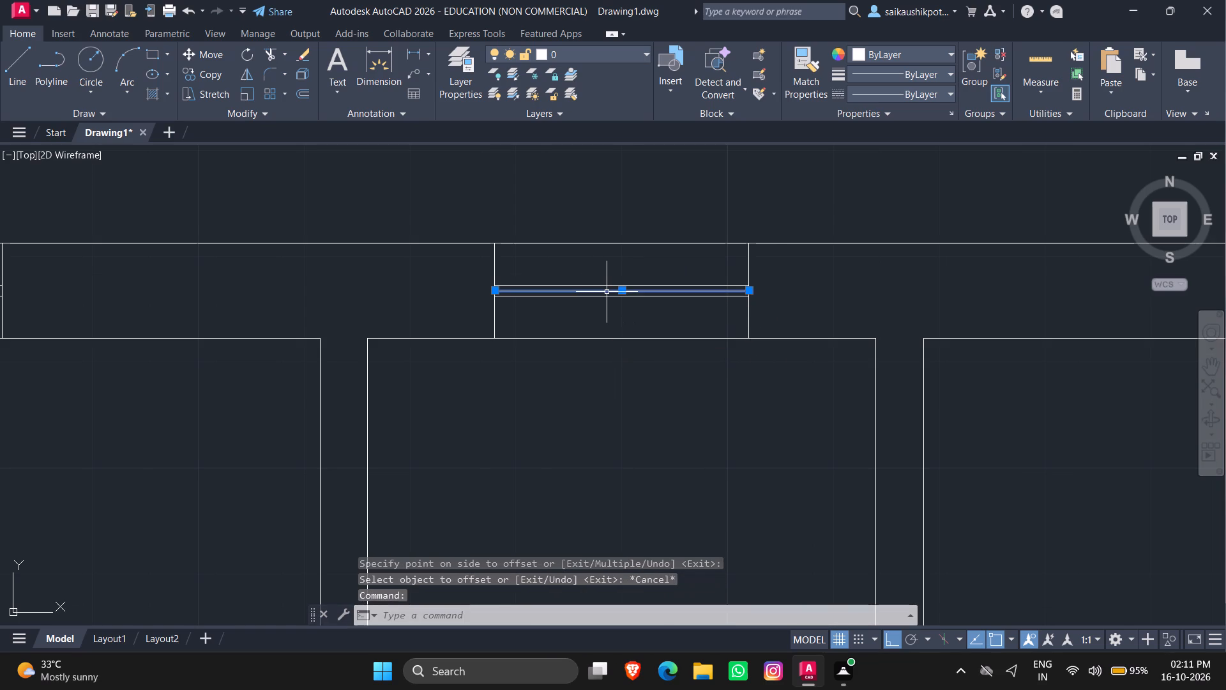
key(Delete)
scroll(589, 345, down, 3)
key(Escape)
key(Escape)
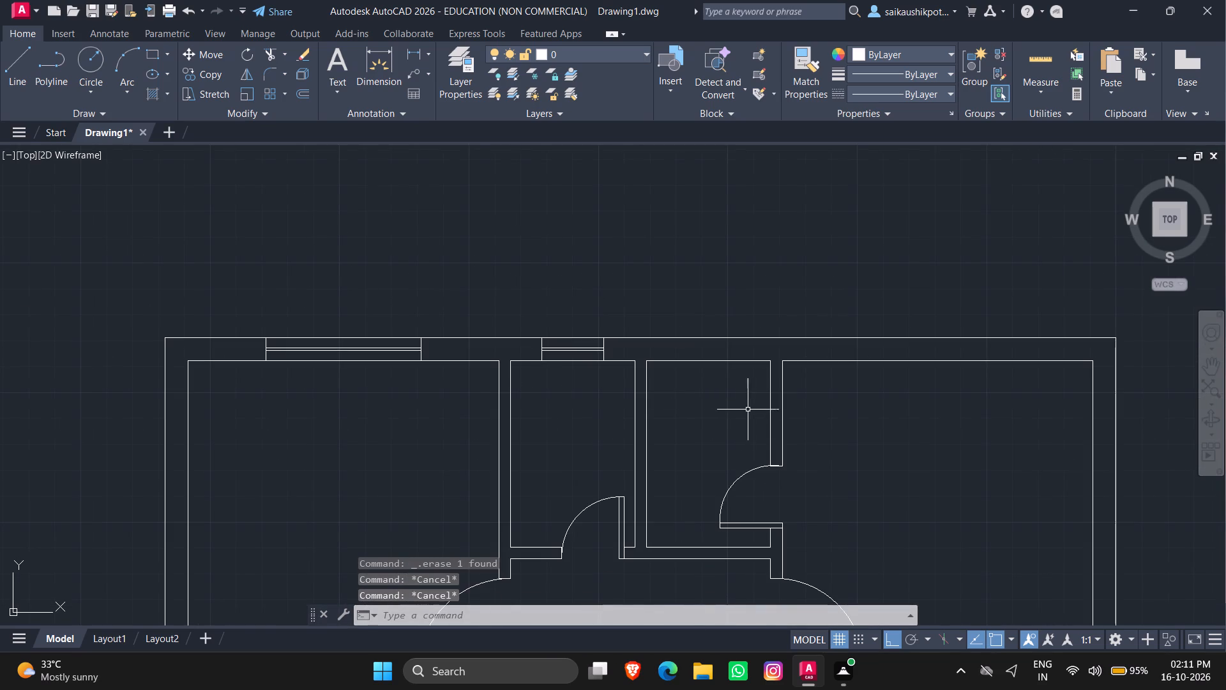
Draw a vertical line across the top outer wall from the midpoint of the second narrow room's inner wall line.
key(l)
key(Return)
scroll(755, 364, up, 3)
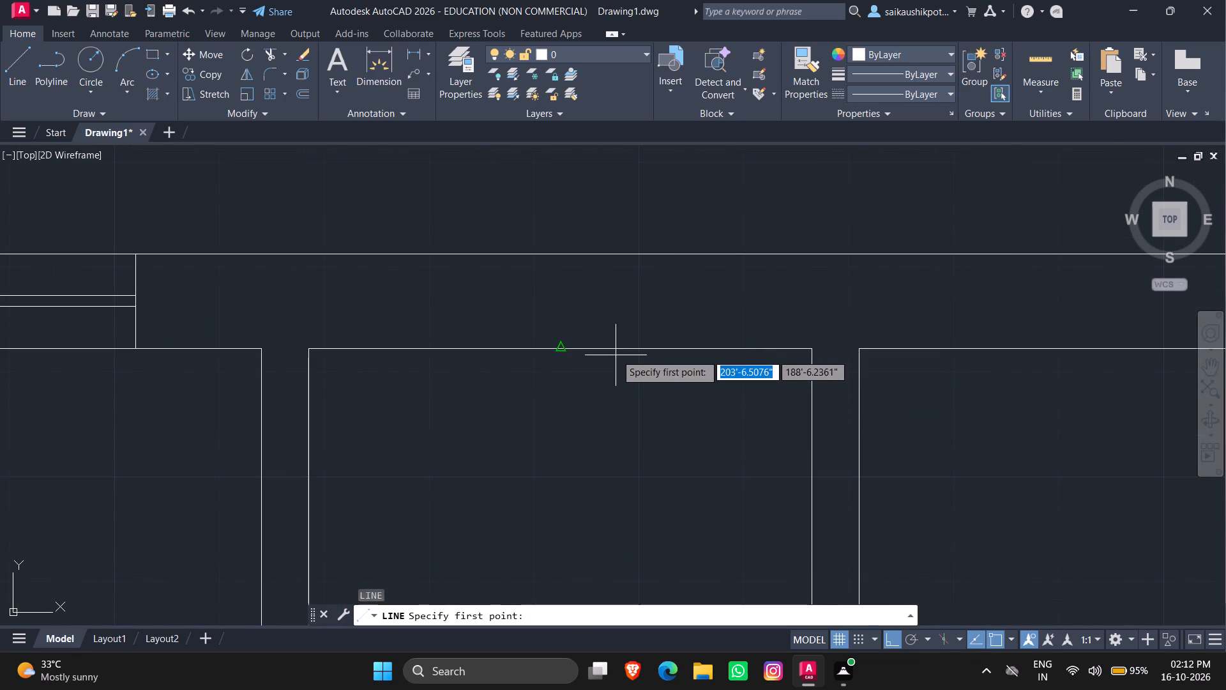
click(561, 348)
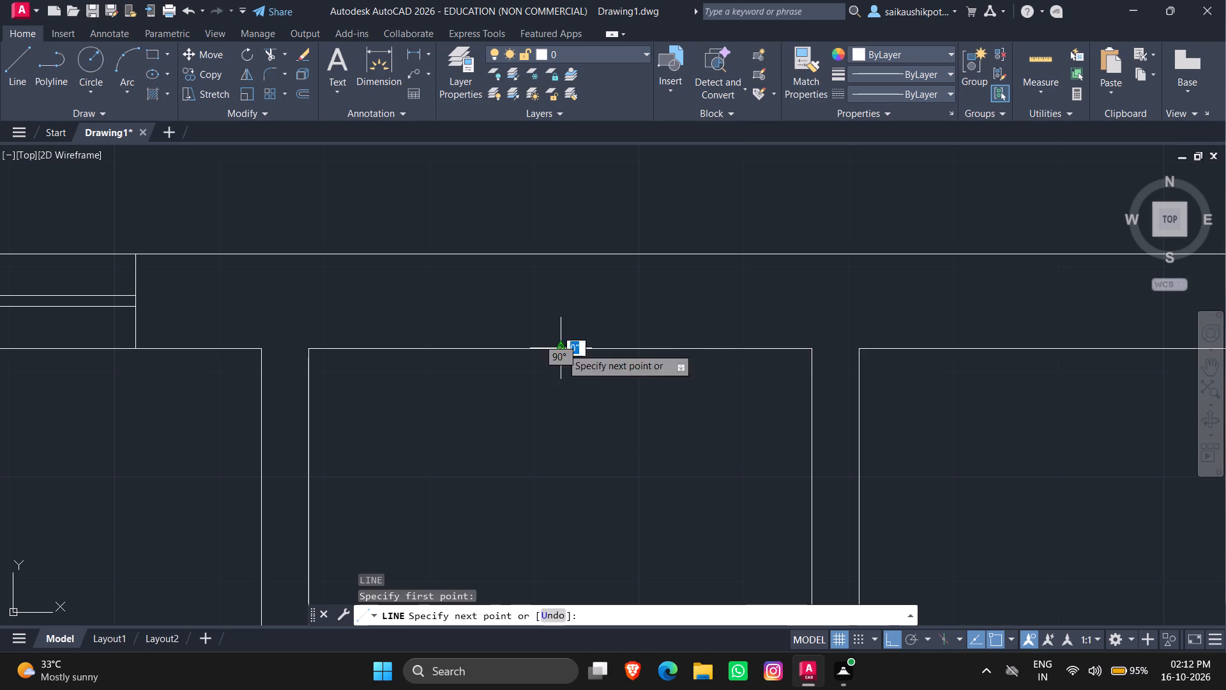
click(556, 252)
key(Escape)
key(Escape)
key(Escape)
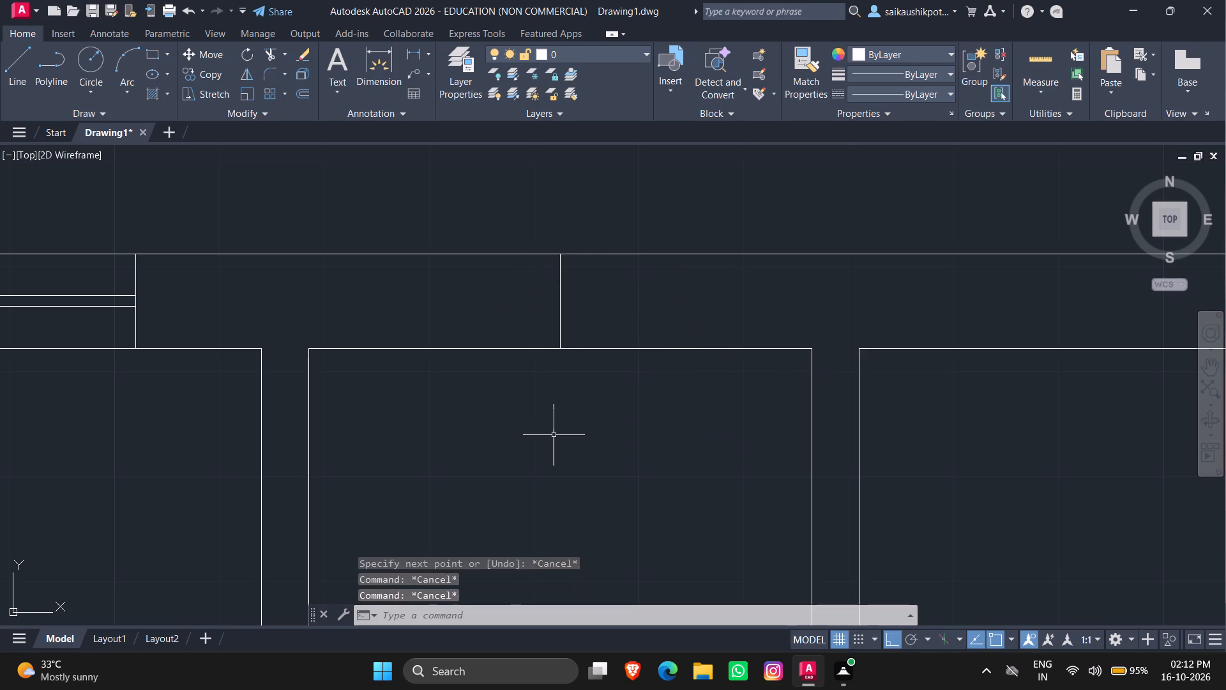
key(Escape)
key(Escape)
Offset the vertical line across the second narrow room's top outer wall 1' to both sides as window end lines.
key(o)
key(Return)
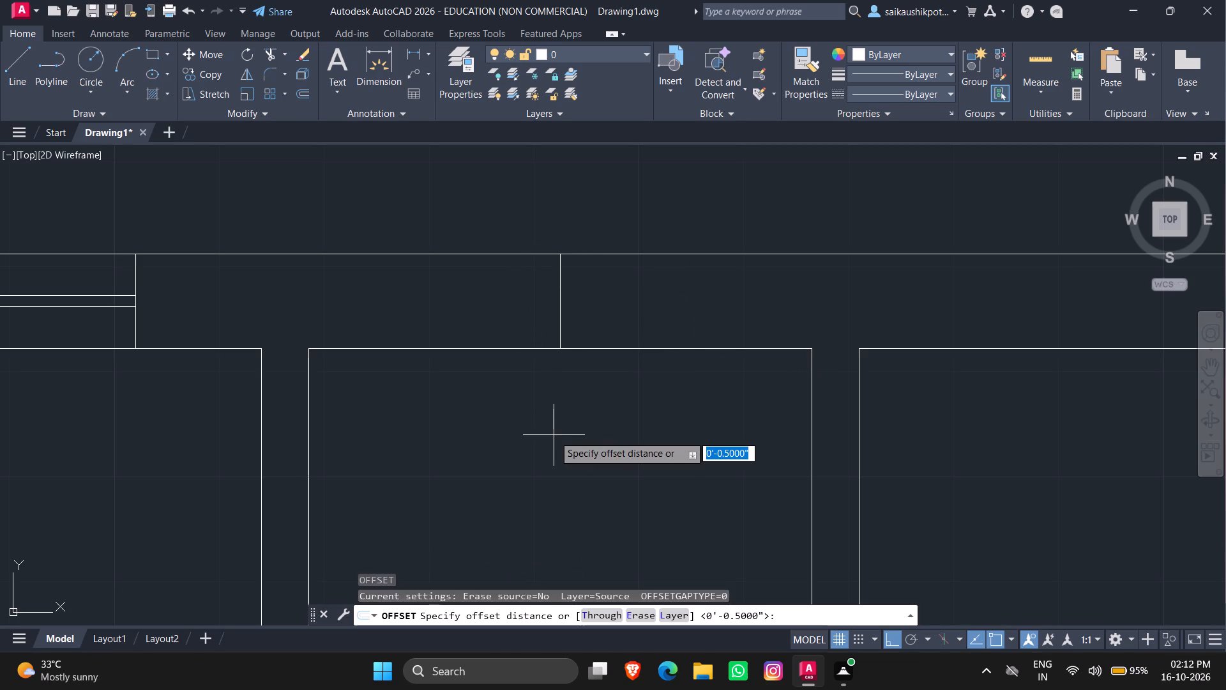
key(0)
key(BackSpace)
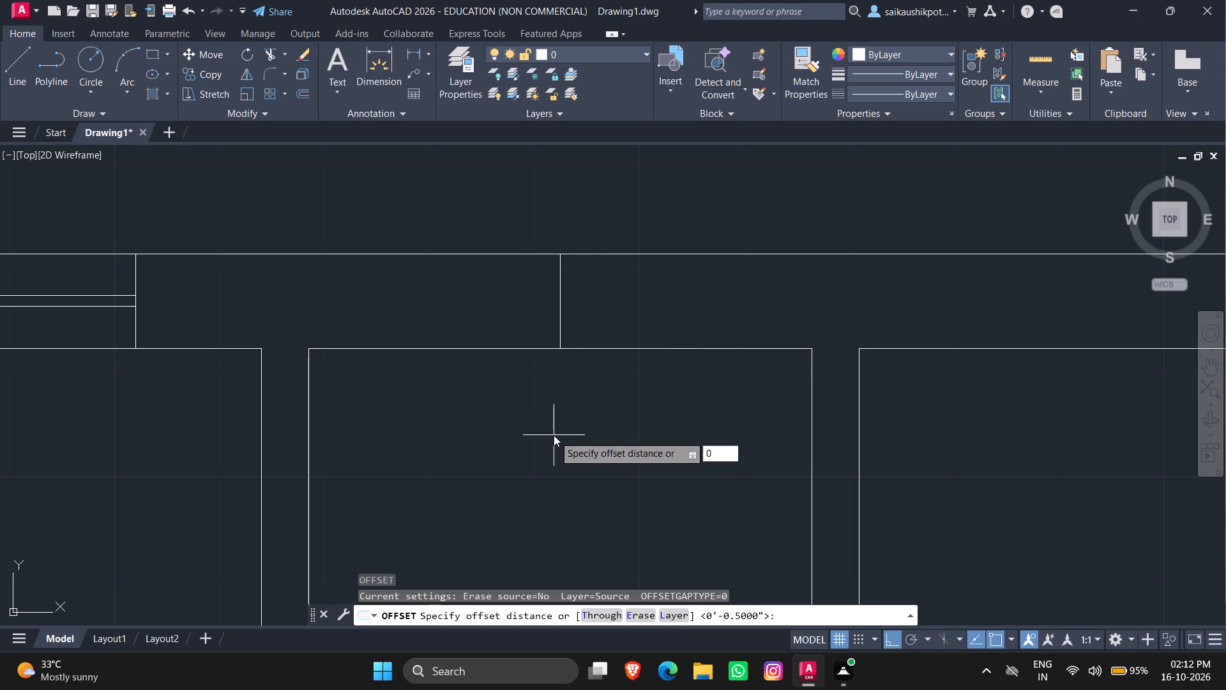
text(1')
key(Return)
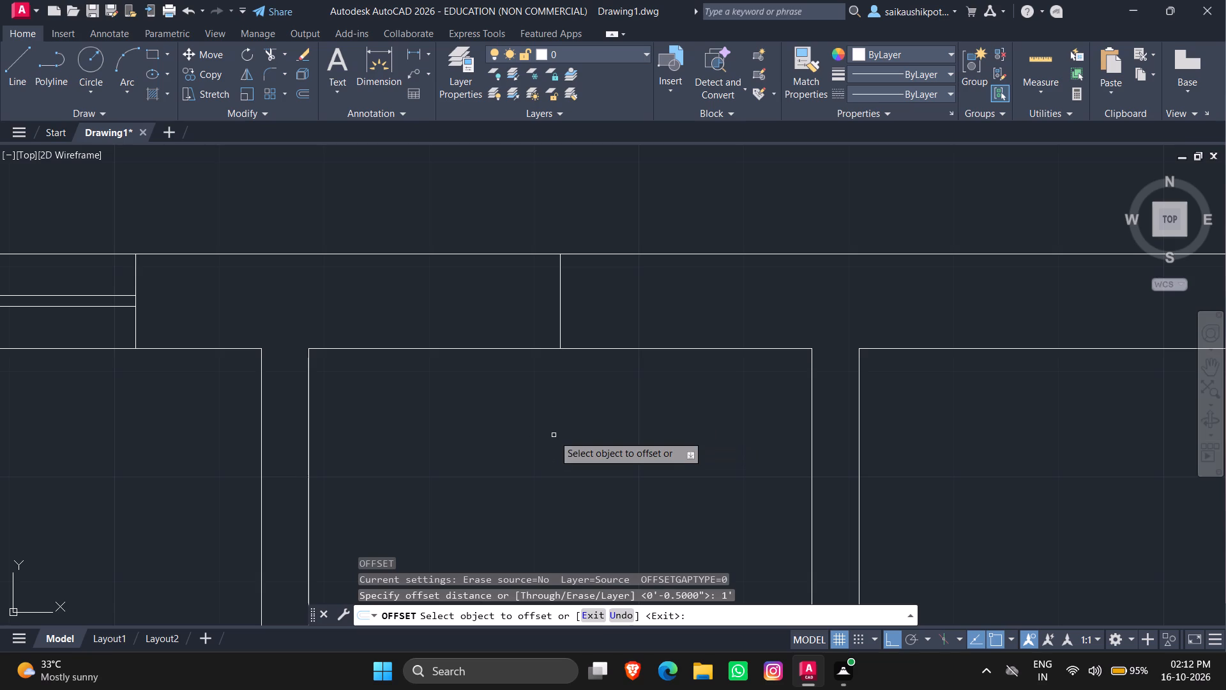
click(561, 322)
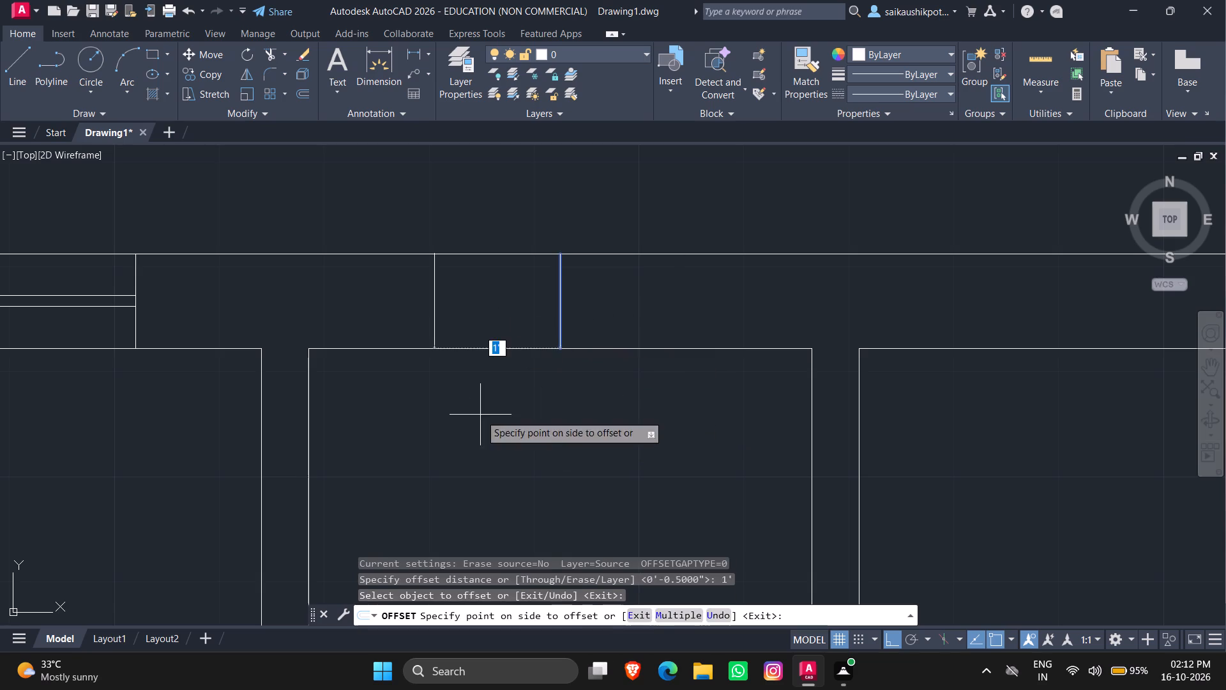
click(480, 415)
click(561, 326)
click(597, 364)
key(Escape)
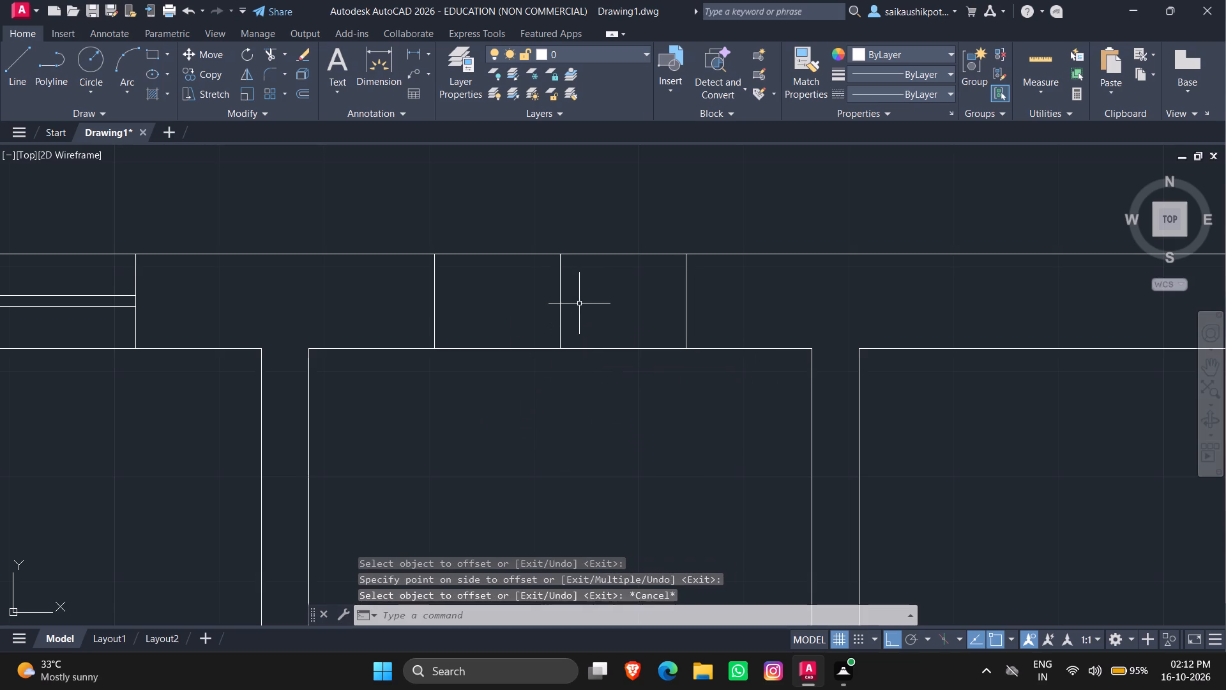
Delete the middle vertical line between the second narrow room window's two end lines.
drag(579, 303, 565, 305)
click(536, 308)
key(Delete)
key(Escape)
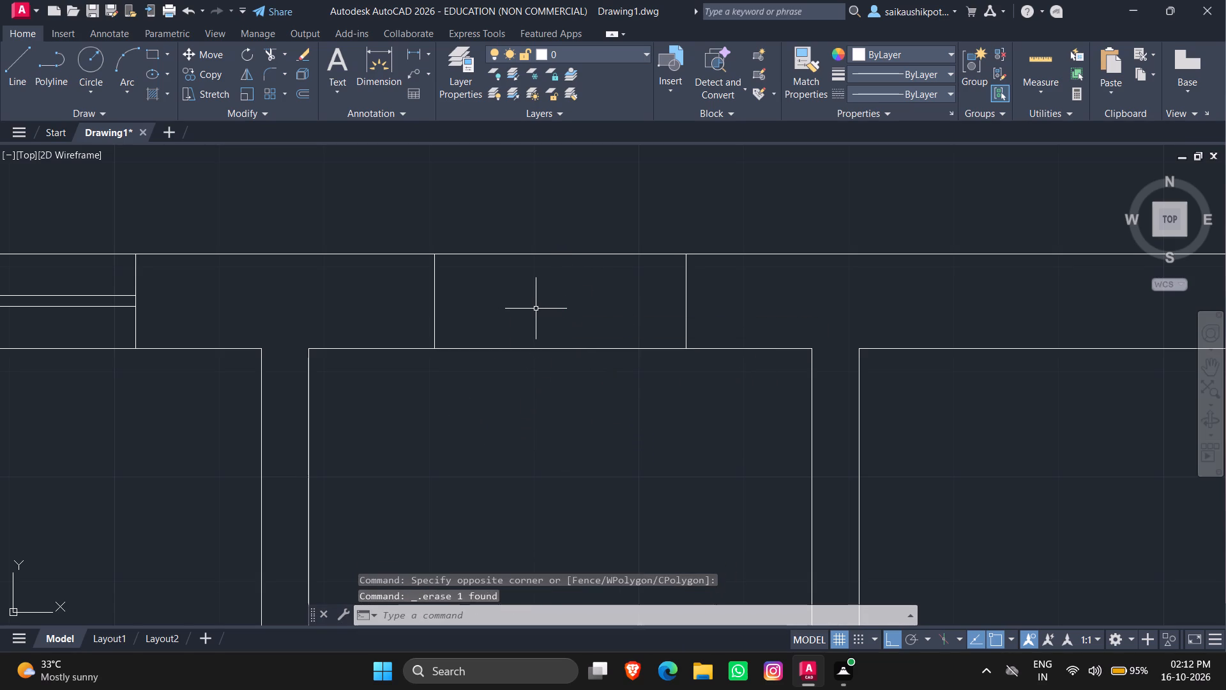
key(Escape)
Draw the second narrow room window's horizontal centre line from the midpoint of one end line to the midpoint of the other.
key(l)
key(Return)
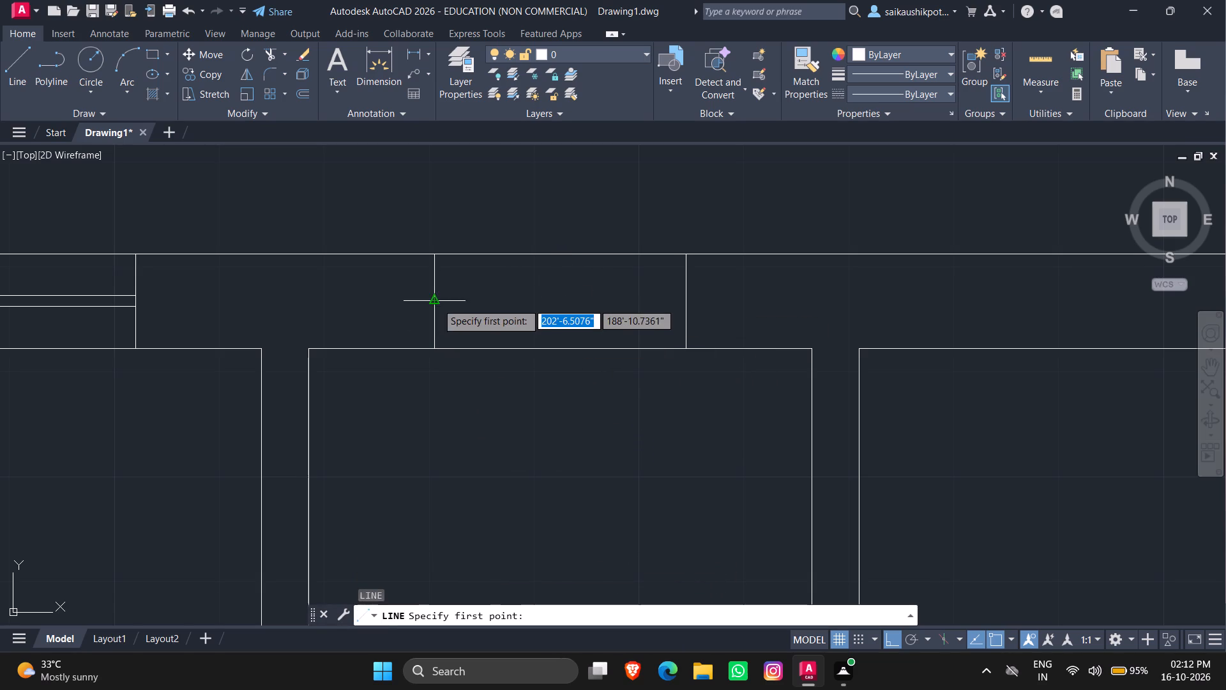
click(437, 303)
click(686, 301)
key(Escape)
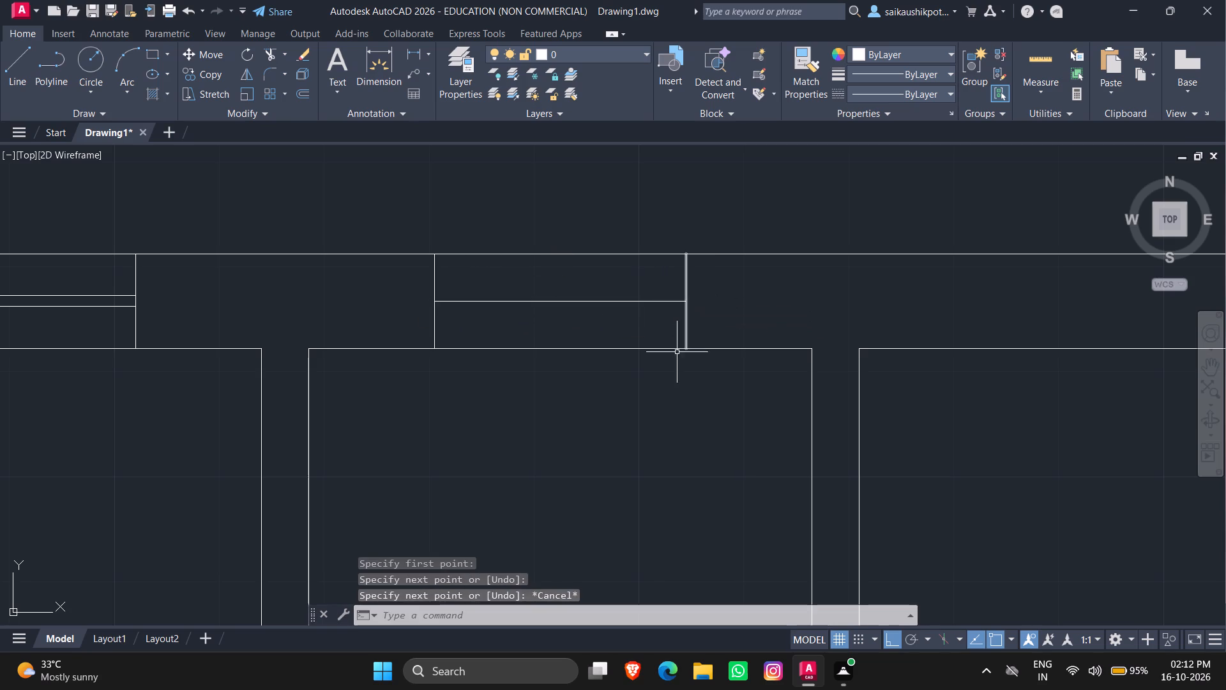
key(Escape)
key(Escape)
key(Escape)
Offset the second narrow room window's horizontal centre line 0.5" to both sides as double glazing lines.
key(o)
key(Return)
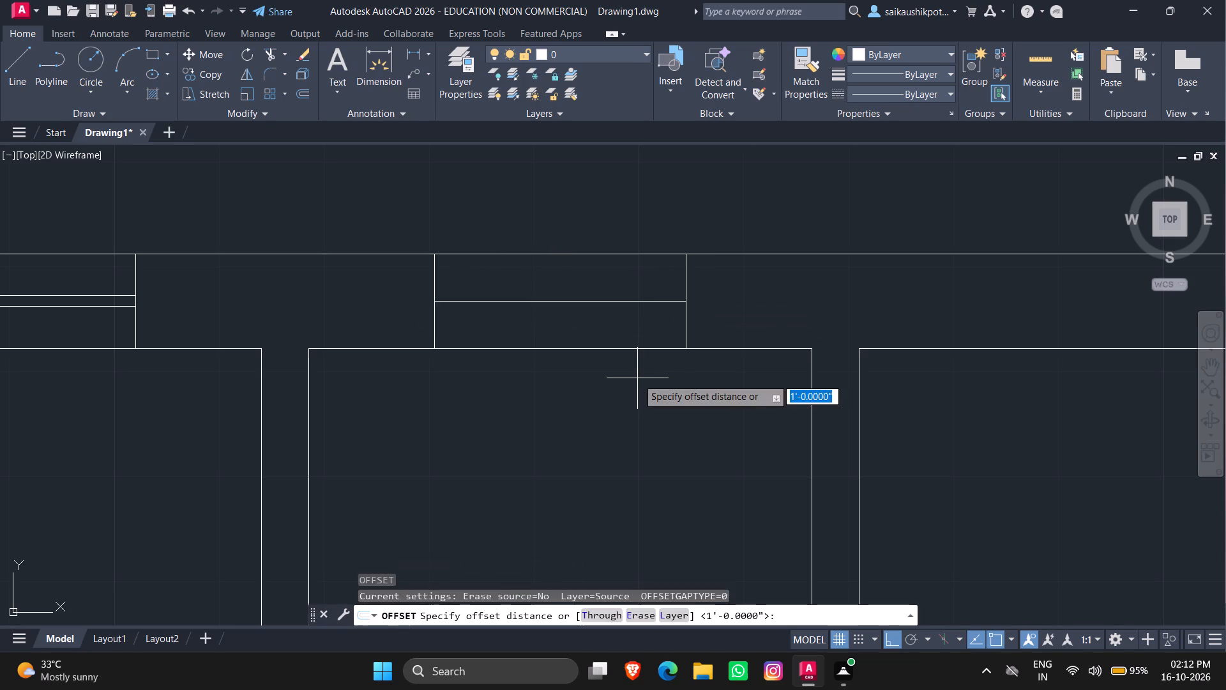
text(0.5")
key(Return)
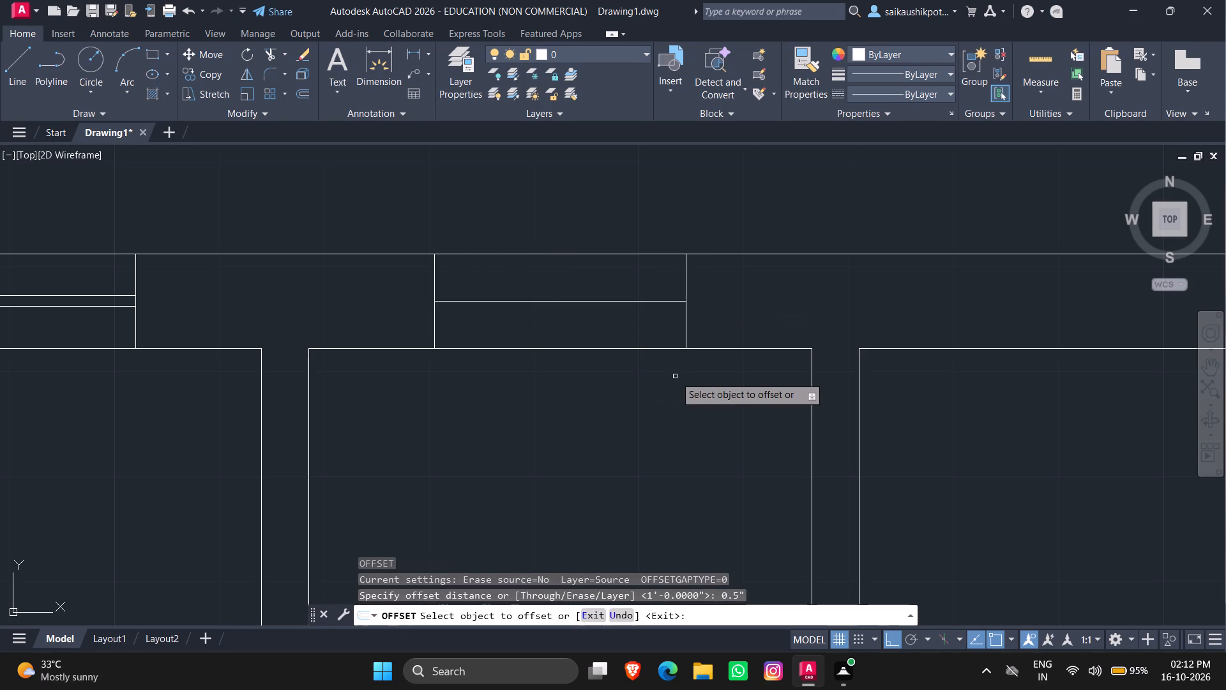
click(575, 302)
click(584, 275)
scroll(579, 294, up, 2)
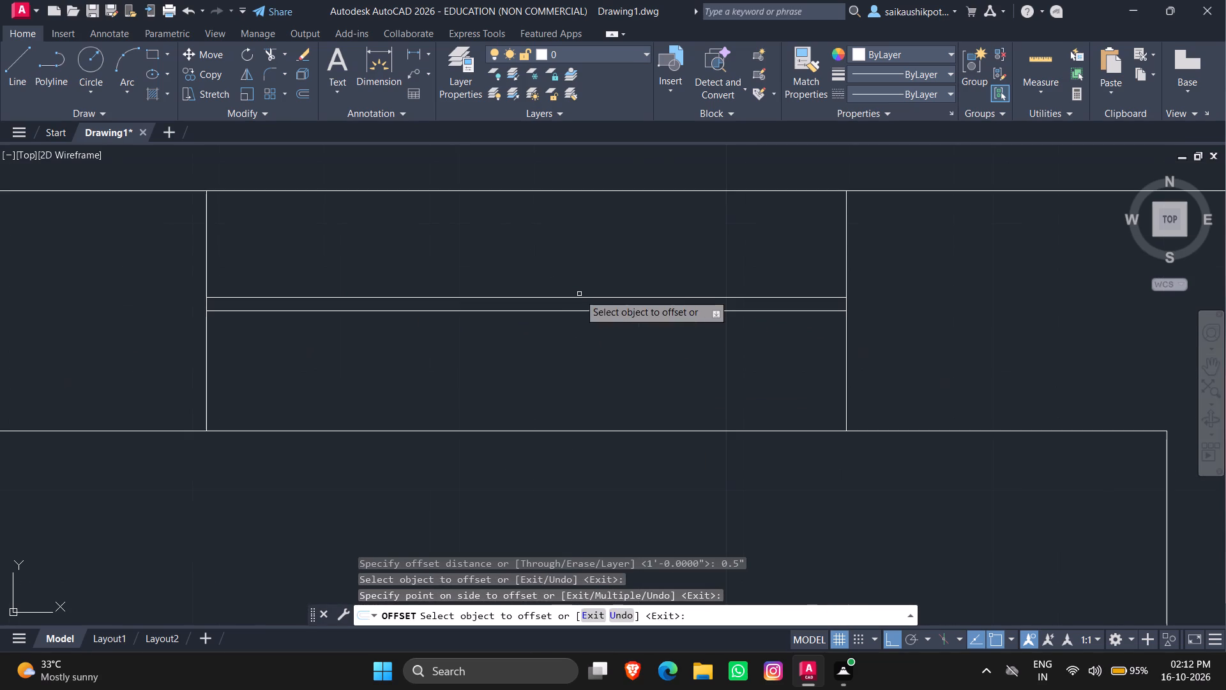
click(552, 309)
click(572, 353)
key(Escape)
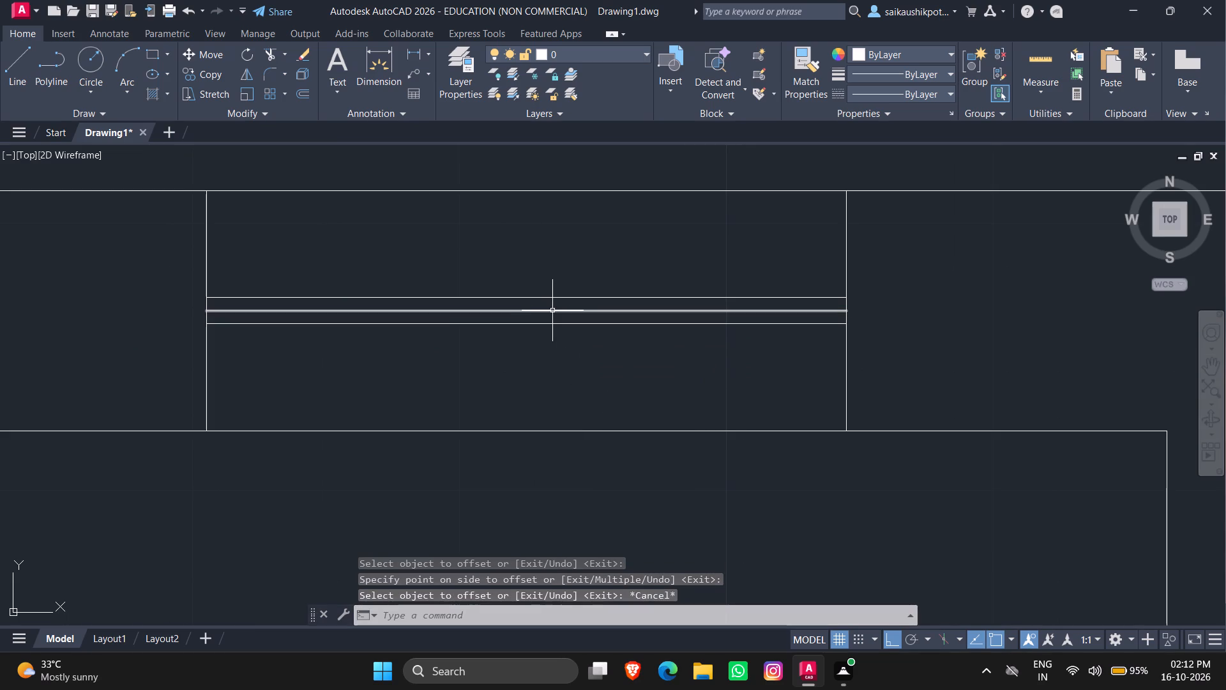
Delete the original centre line between the second narrow room window's two glazing lines.
click(552, 310)
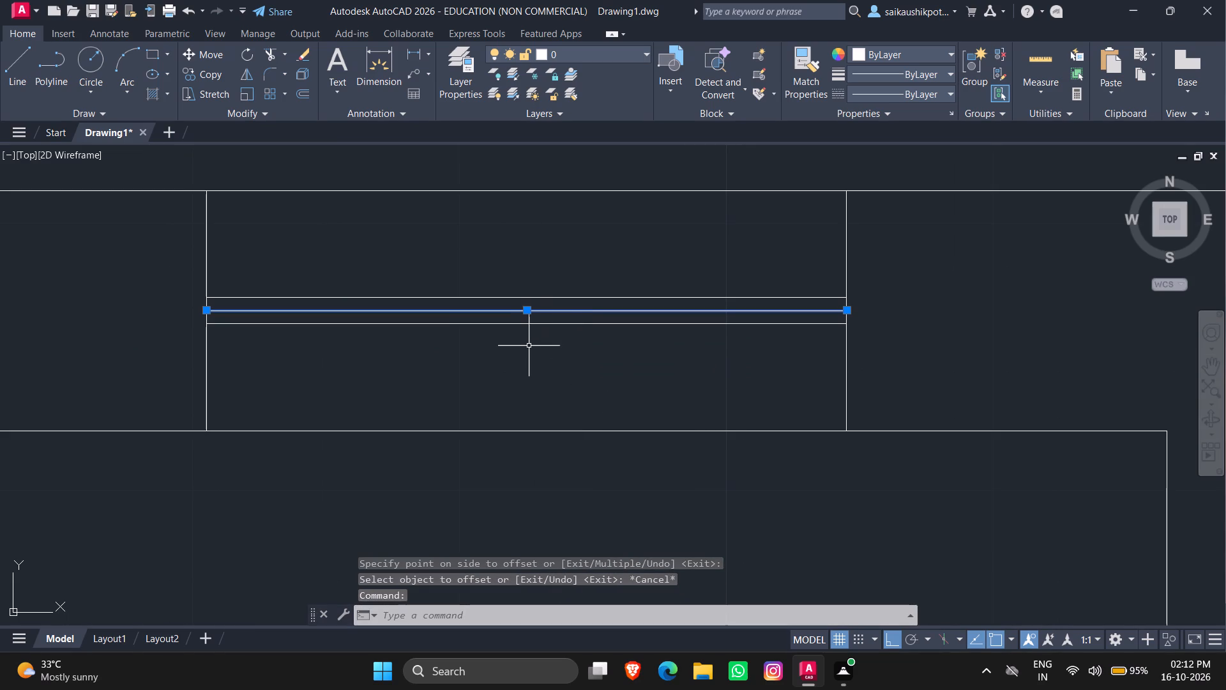
key(Delete)
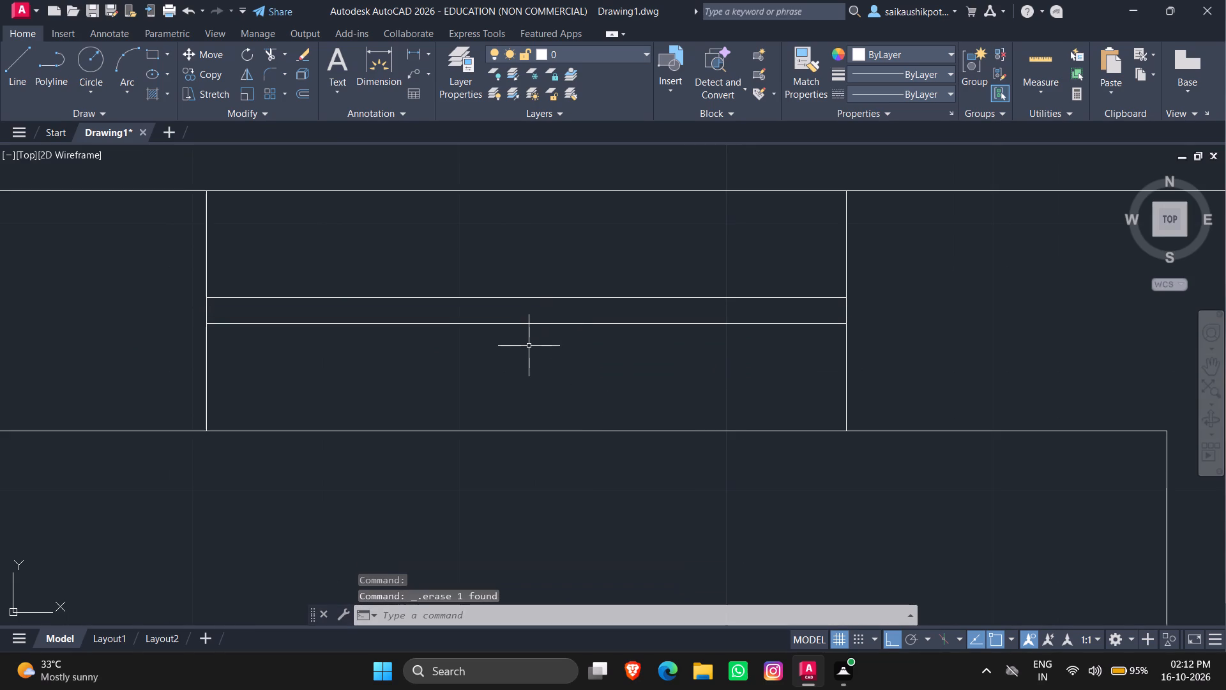
key(Escape)
Draw a vertical line across the top outer wall from the midpoint of the upper-right room's inner wall line.
scroll(501, 340, down, 5)
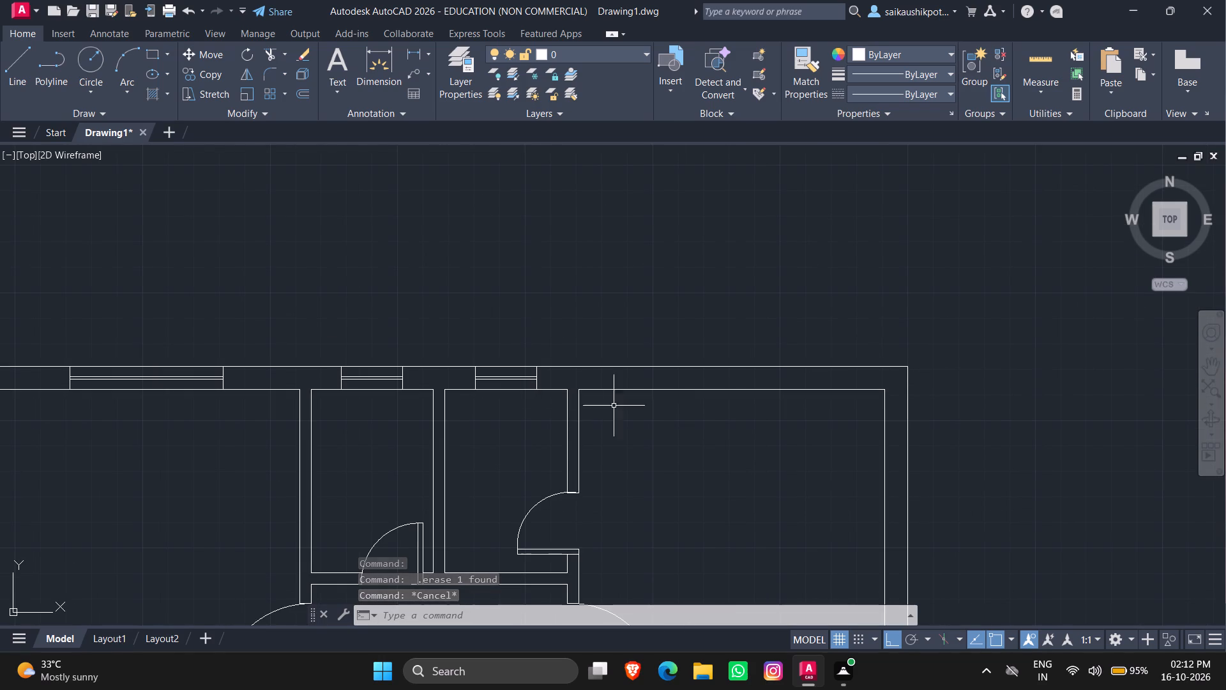
scroll(655, 406, down, 1)
scroll(658, 413, up, 1)
key(l)
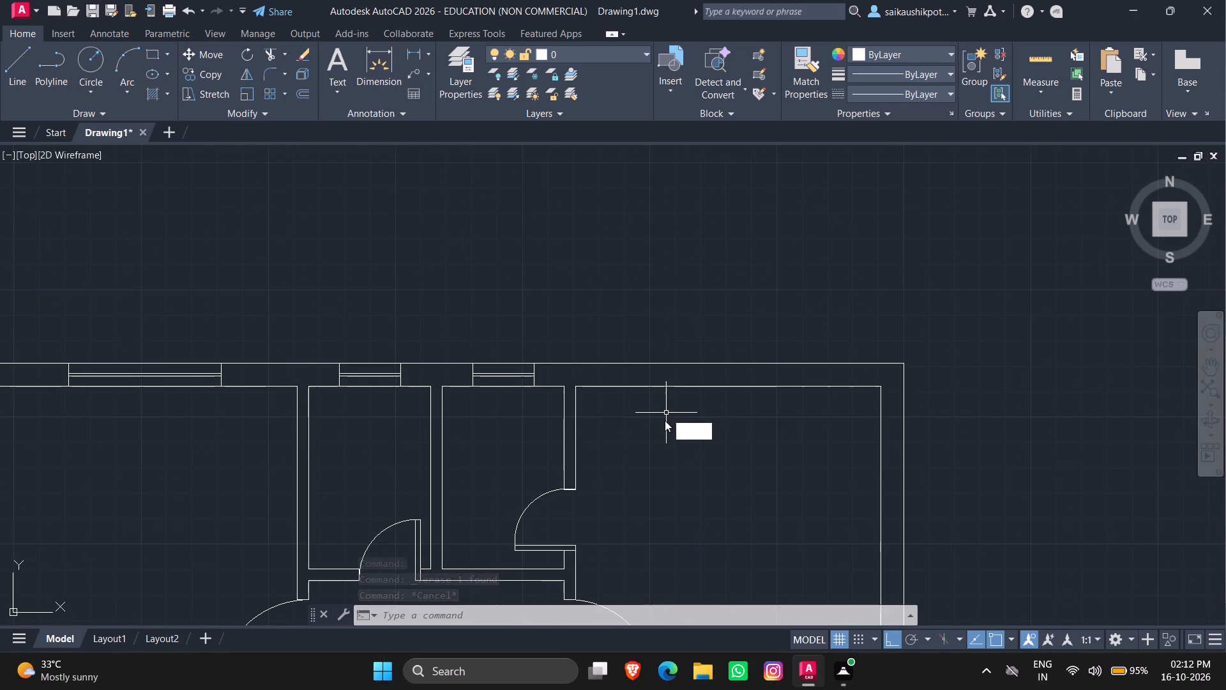
key(Return)
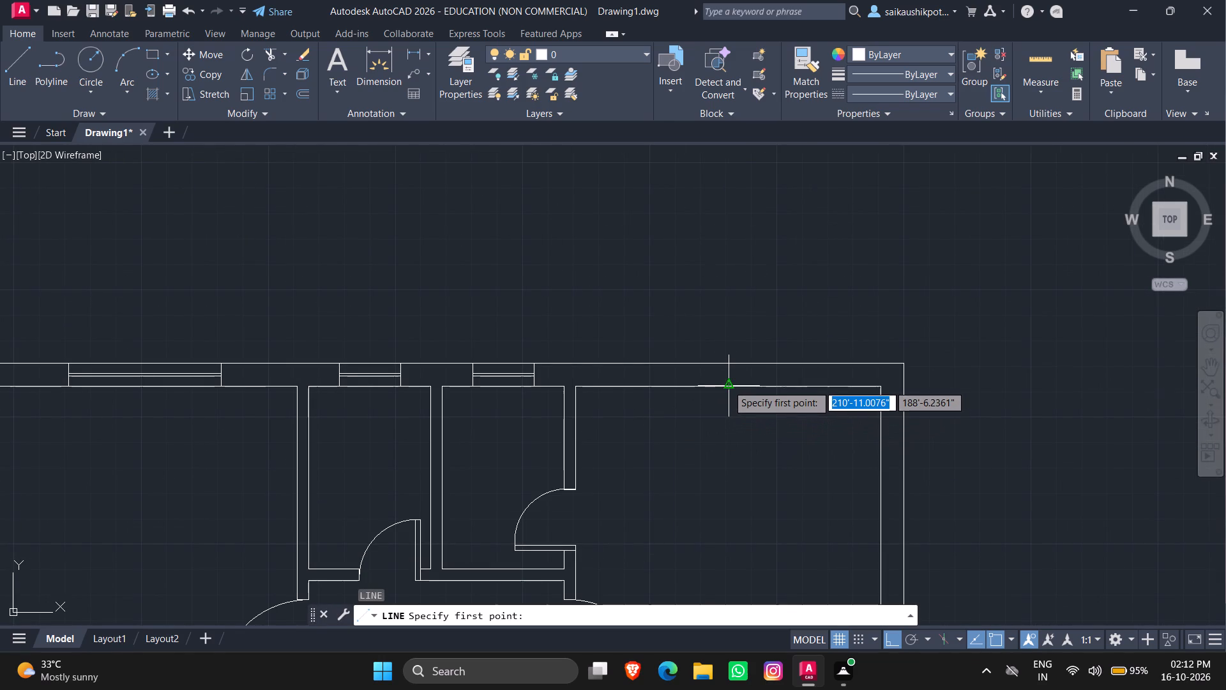
click(727, 385)
click(723, 365)
key(Escape)
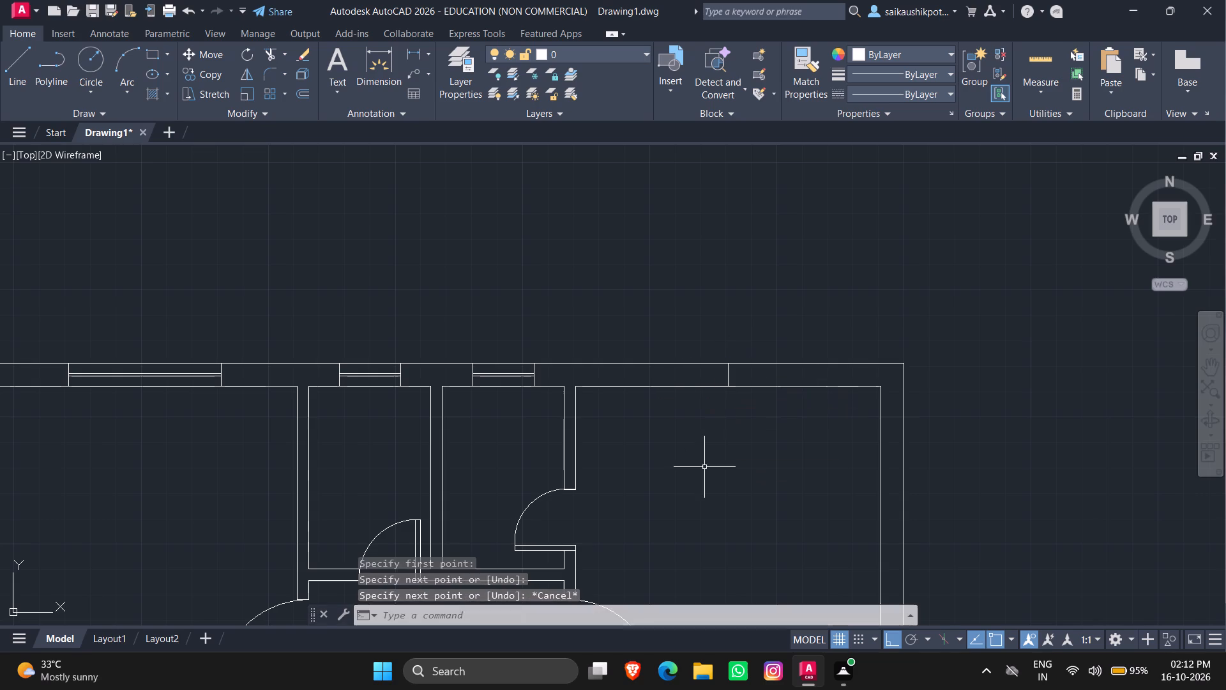
scroll(736, 390, up, 1)
key(Escape)
key(Escape)
key(Escape)
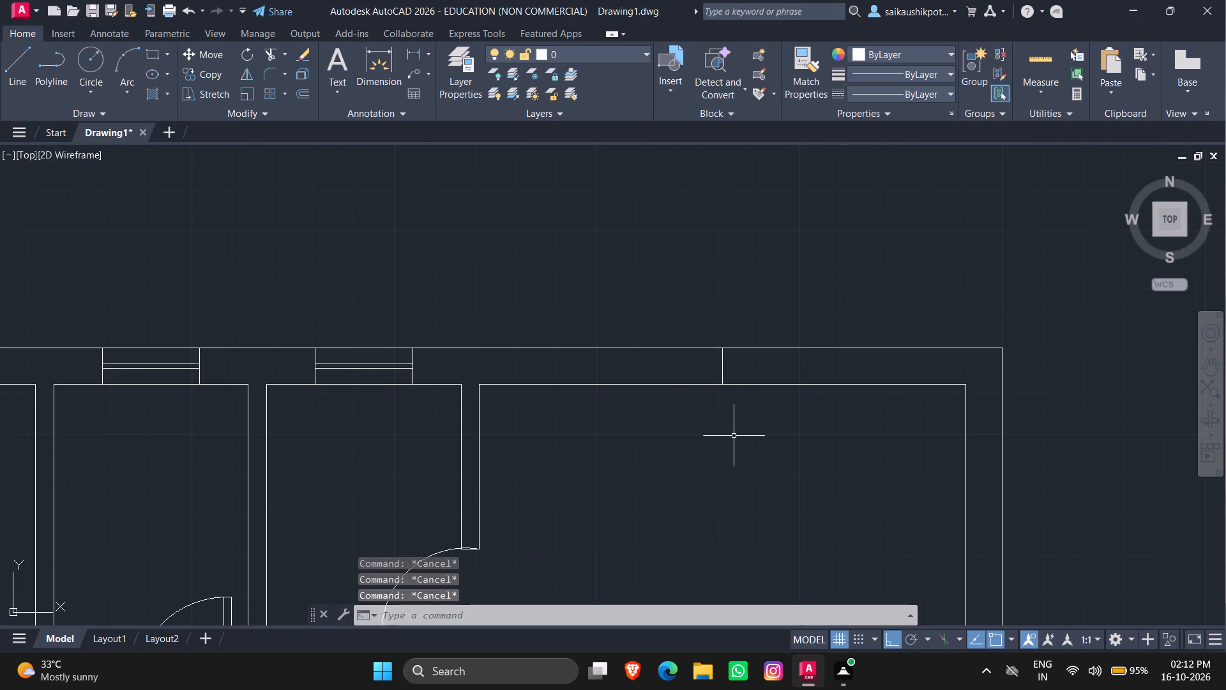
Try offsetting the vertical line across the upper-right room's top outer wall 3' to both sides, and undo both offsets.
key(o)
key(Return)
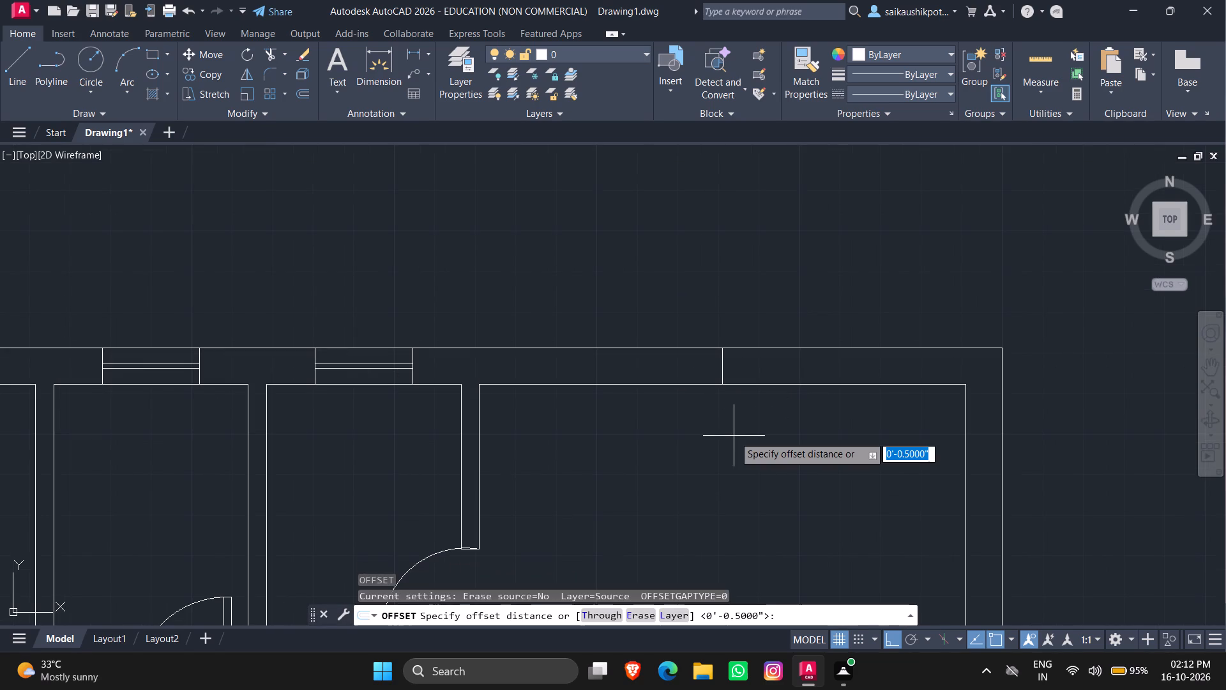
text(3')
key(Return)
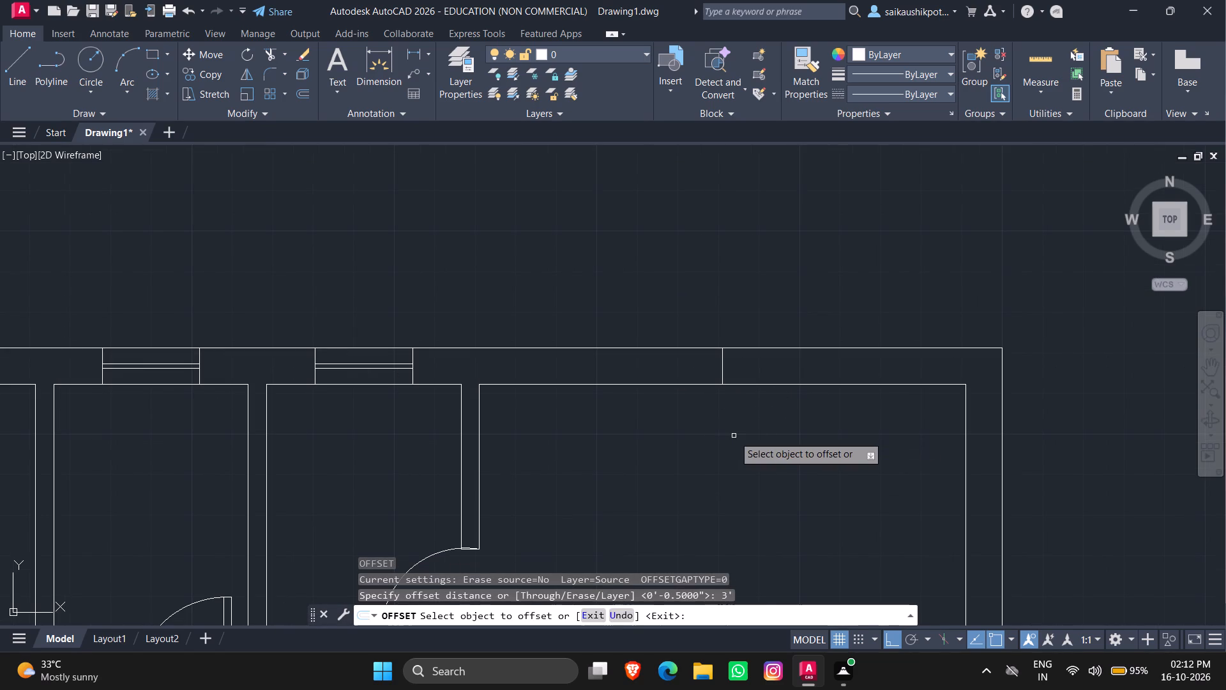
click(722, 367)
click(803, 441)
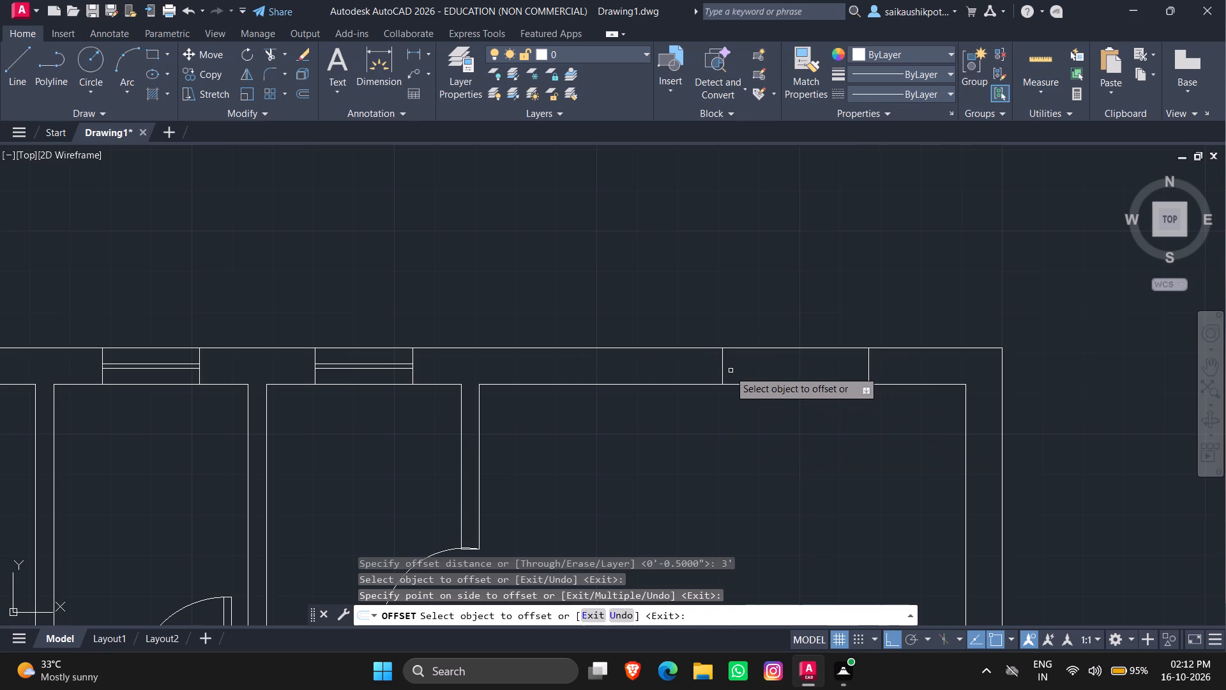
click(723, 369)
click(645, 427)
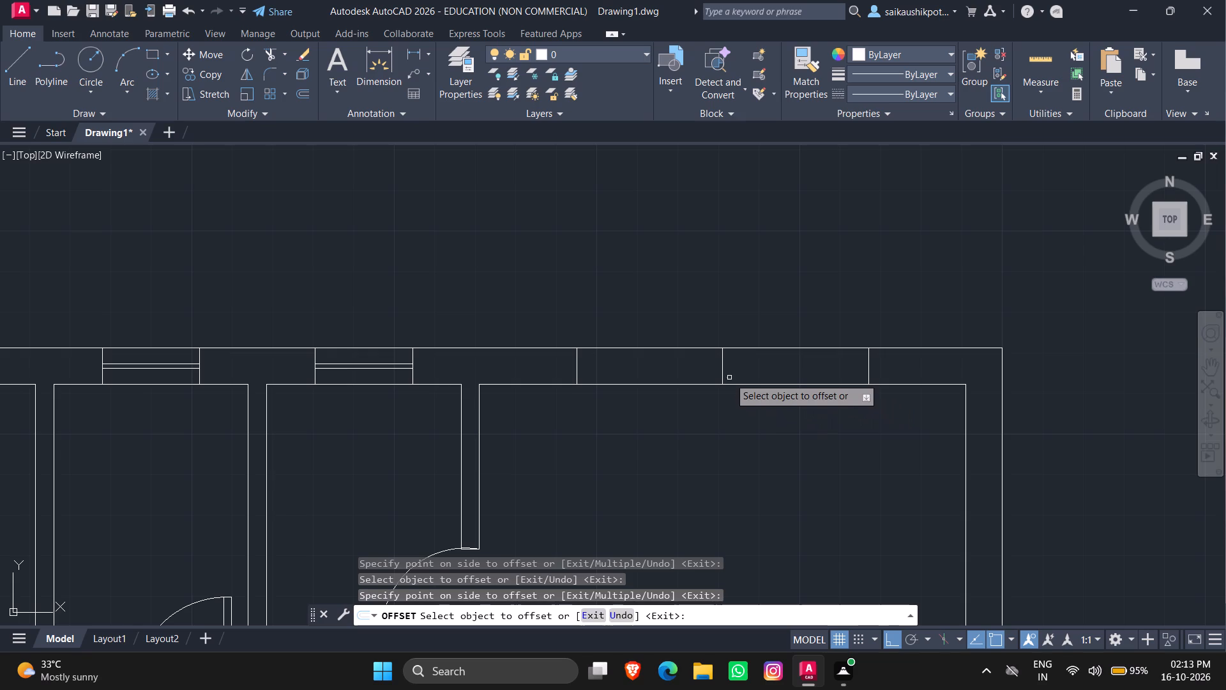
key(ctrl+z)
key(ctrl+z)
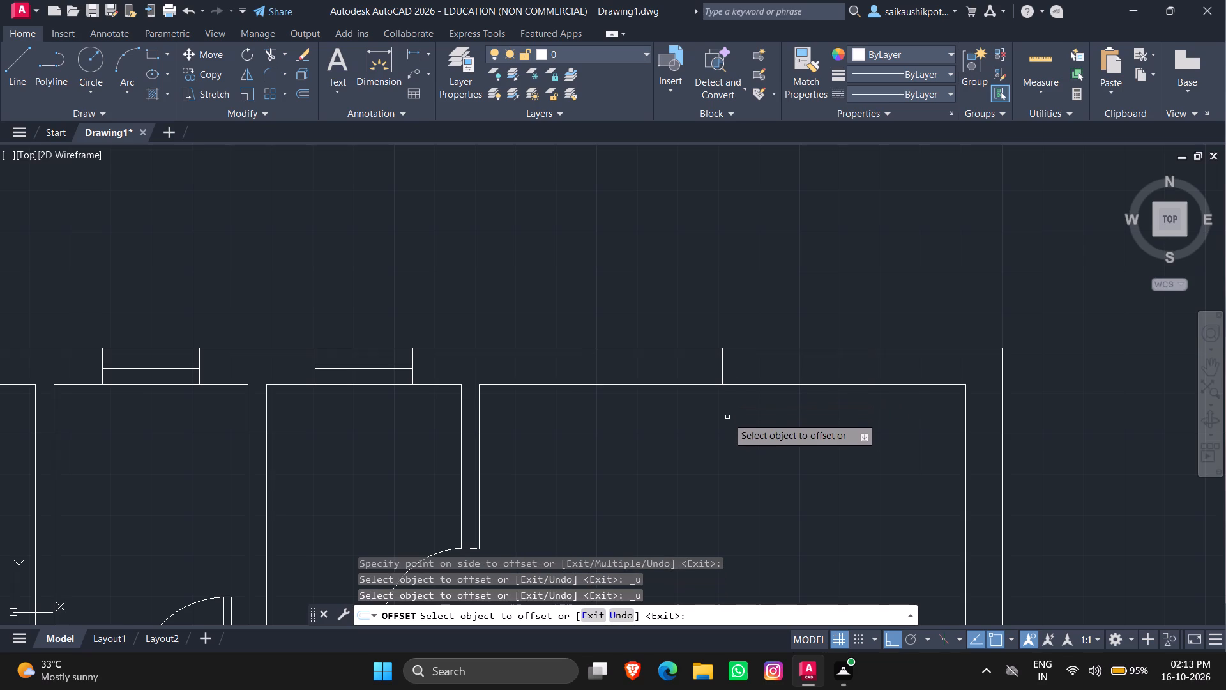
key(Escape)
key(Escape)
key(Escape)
Offset the vertical line across the upper-right room's top outer wall 2.5' to both sides as window jambs.
key(o)
key(Return)
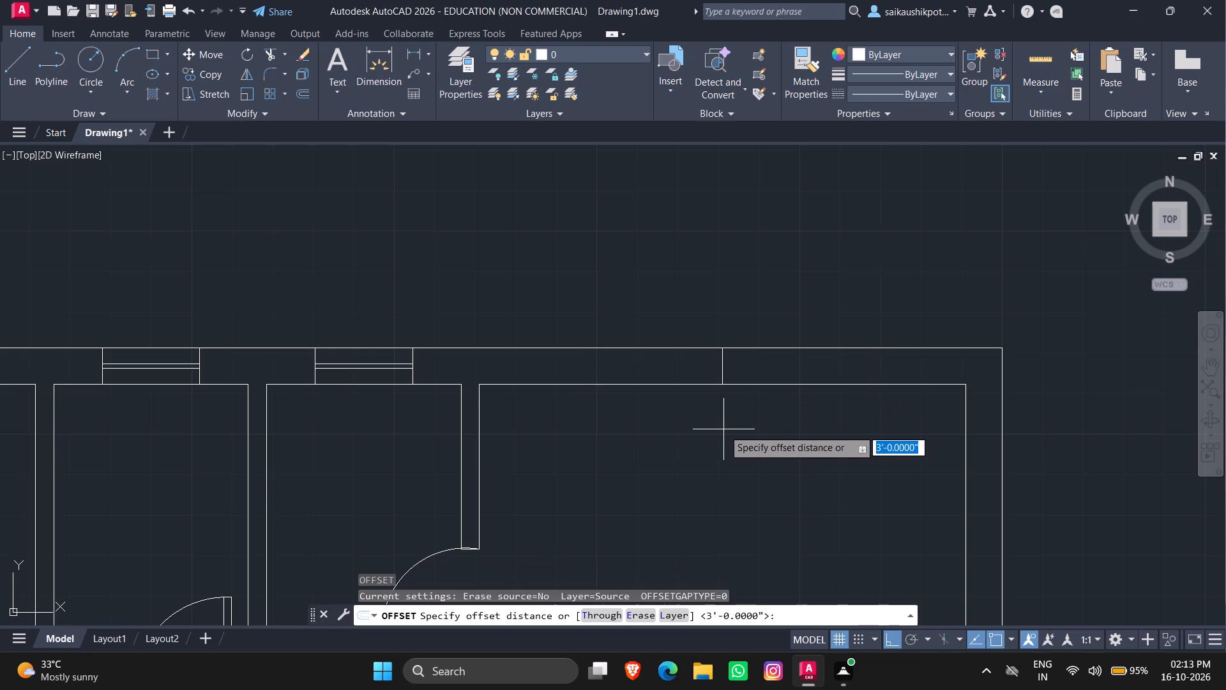
text(2.5')
key(Return)
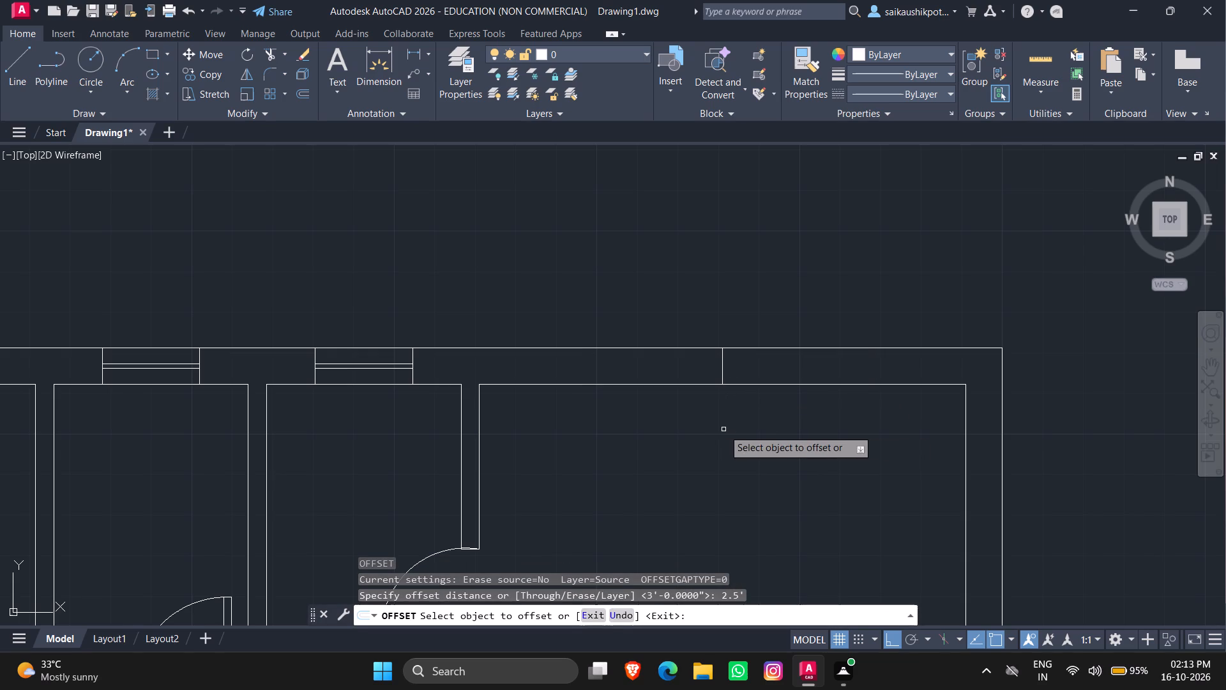
click(723, 369)
click(658, 383)
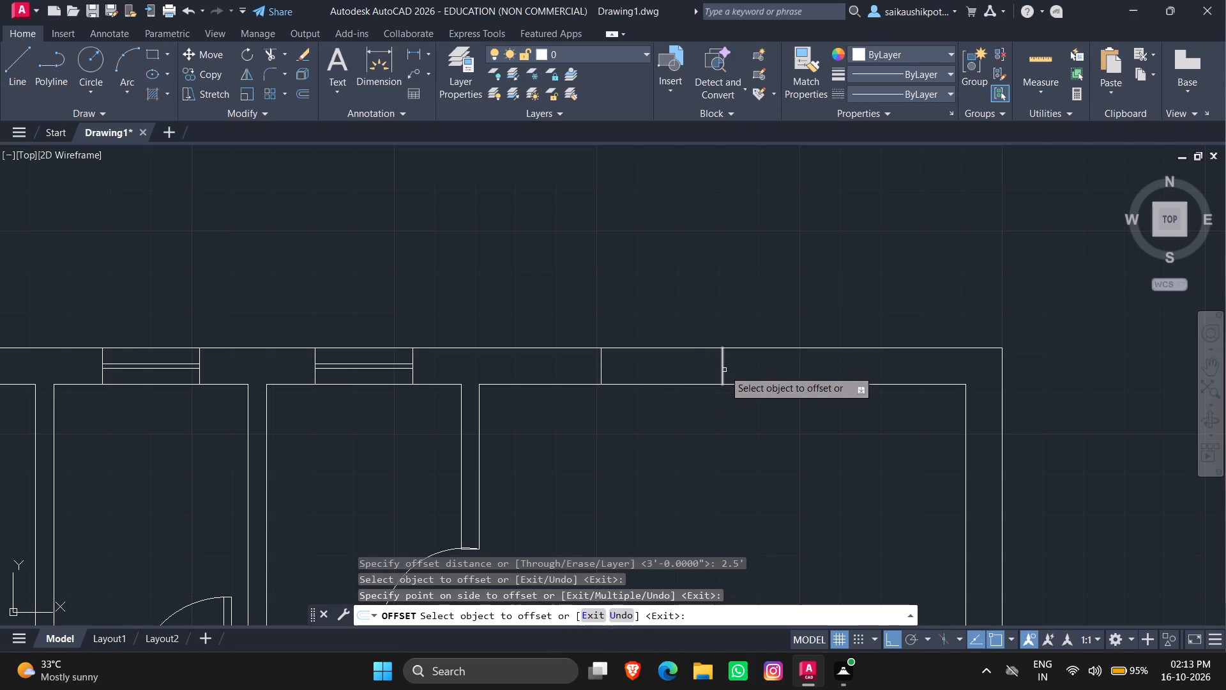
click(724, 370)
click(827, 401)
key(Escape)
Delete the original vertical line midway between the two window jambs in the upper-right room's top wall.
drag(744, 364, 727, 368)
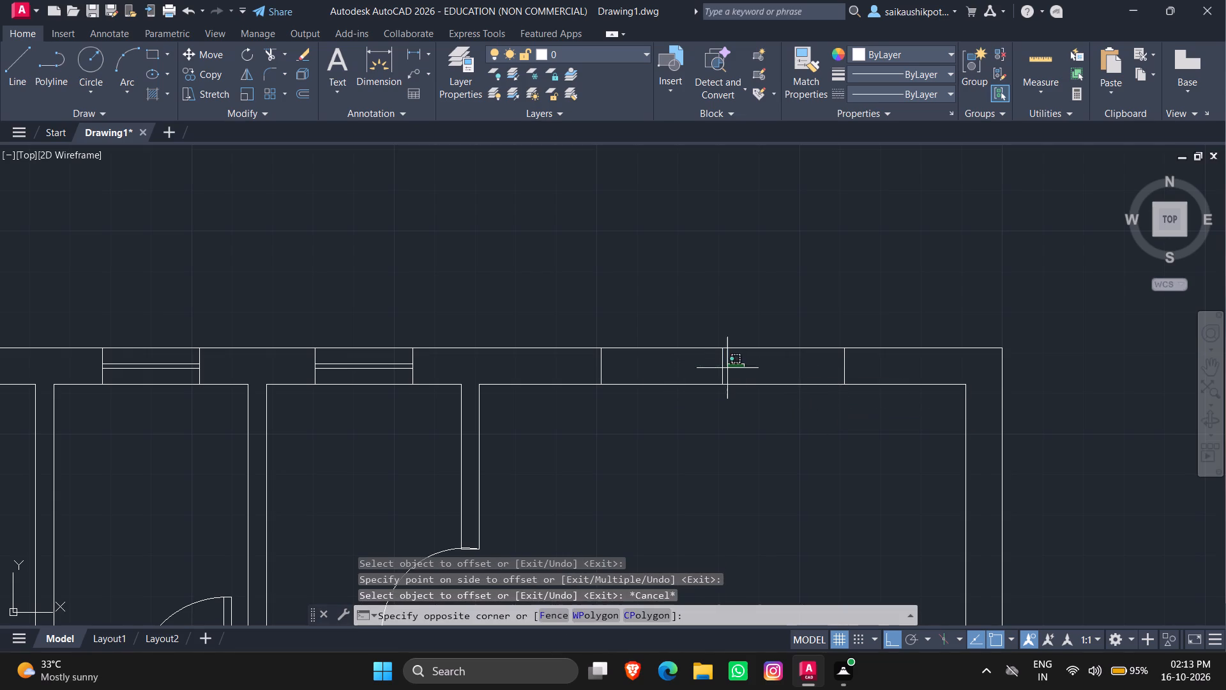
click(683, 372)
key(Delete)
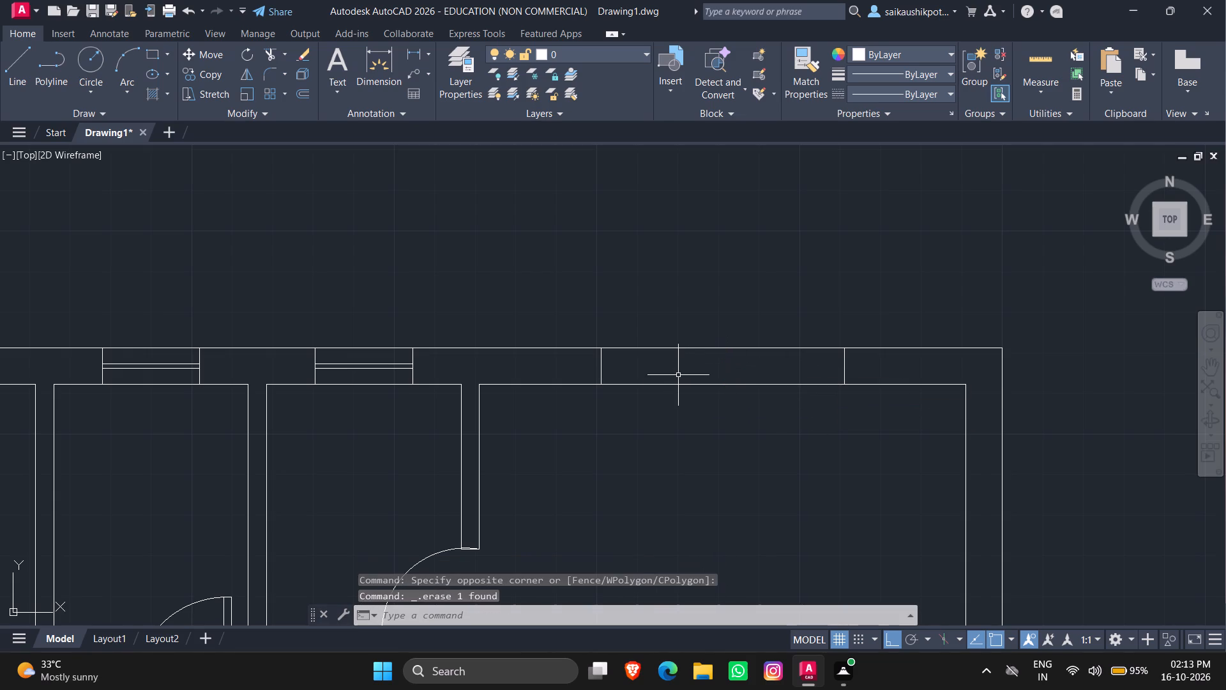
Draw a horizontal centre line between the midpoints of the upper-right room's two window jambs.
key(l)
key(Return)
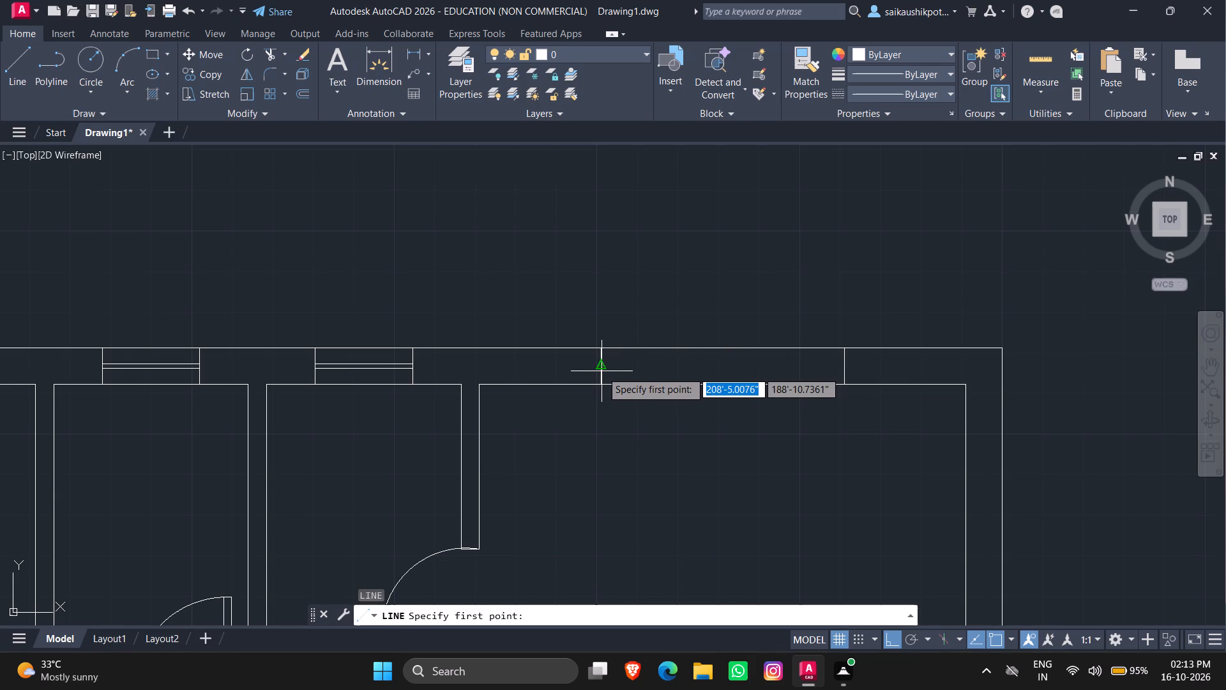
click(602, 369)
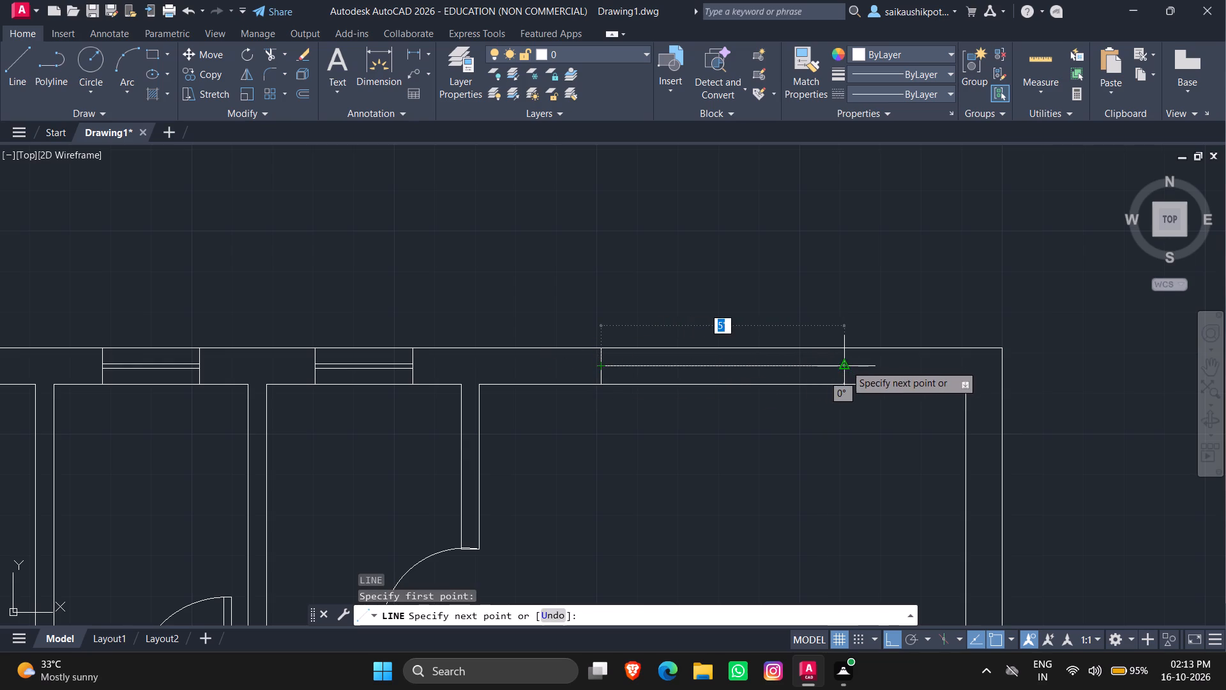
click(845, 365)
key(Escape)
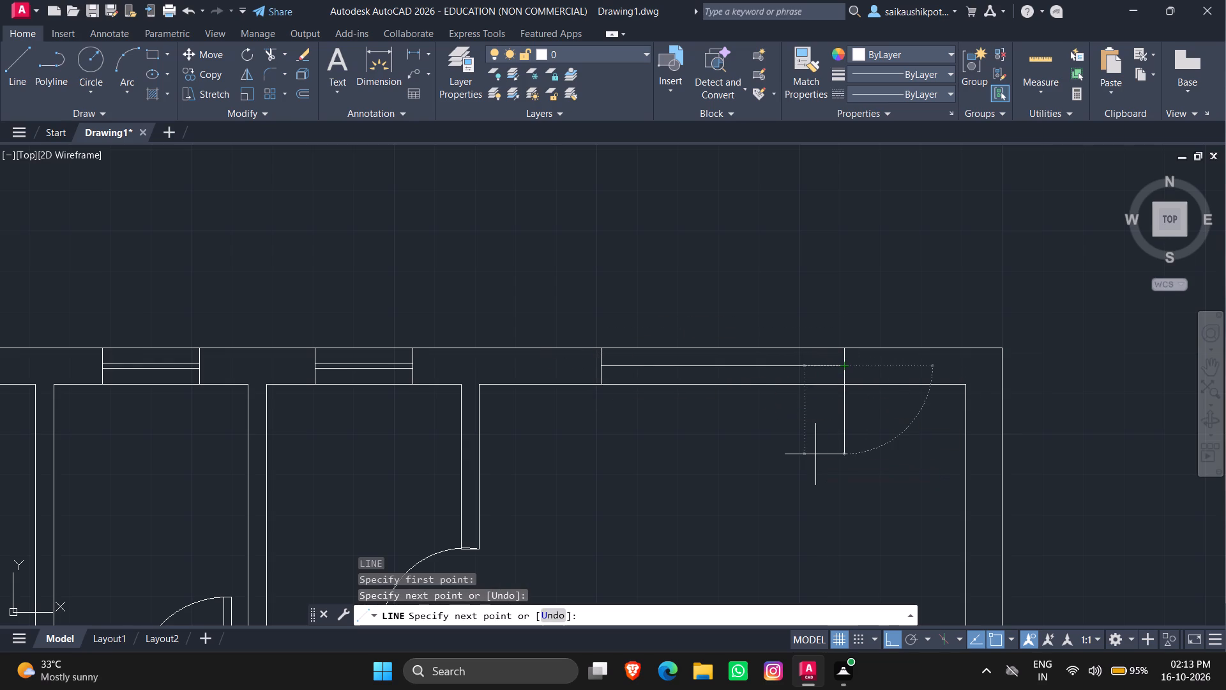
Offset the upper-right room window's horizontal centre line 0.5" to both sides as double glazing lines.
key(o)
key(Return)
text(0.5")
key(Return)
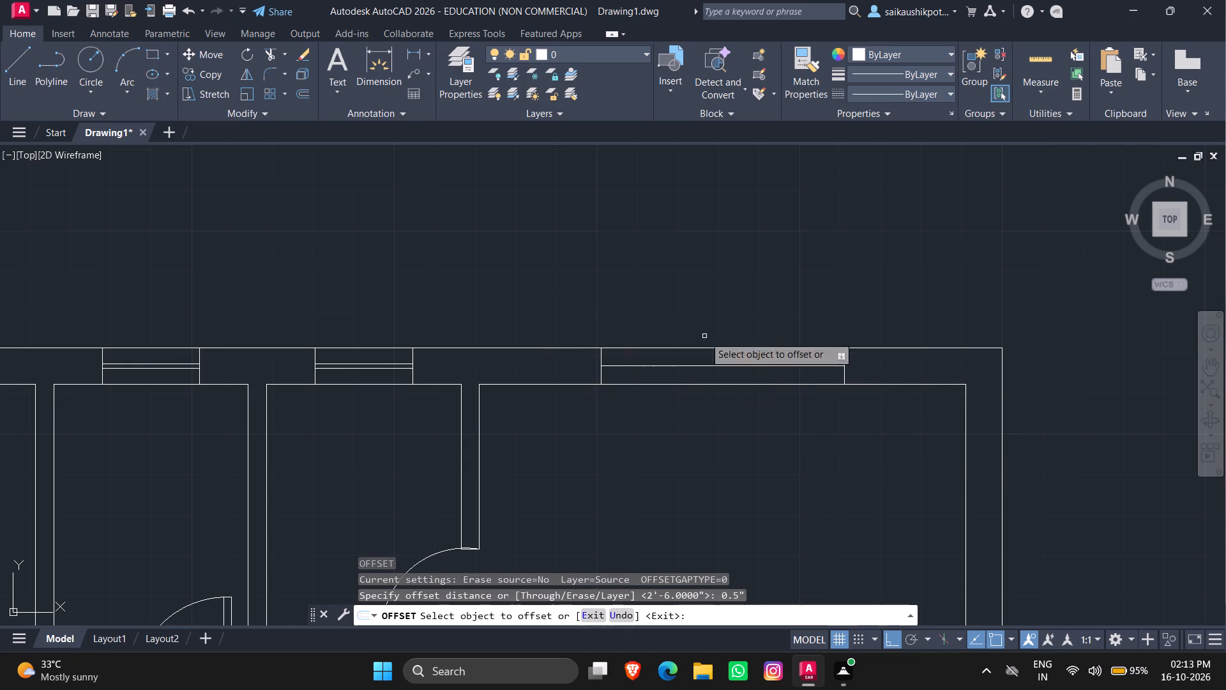
scroll(802, 365, up, 1)
click(768, 366)
click(780, 319)
scroll(779, 370, up, 2)
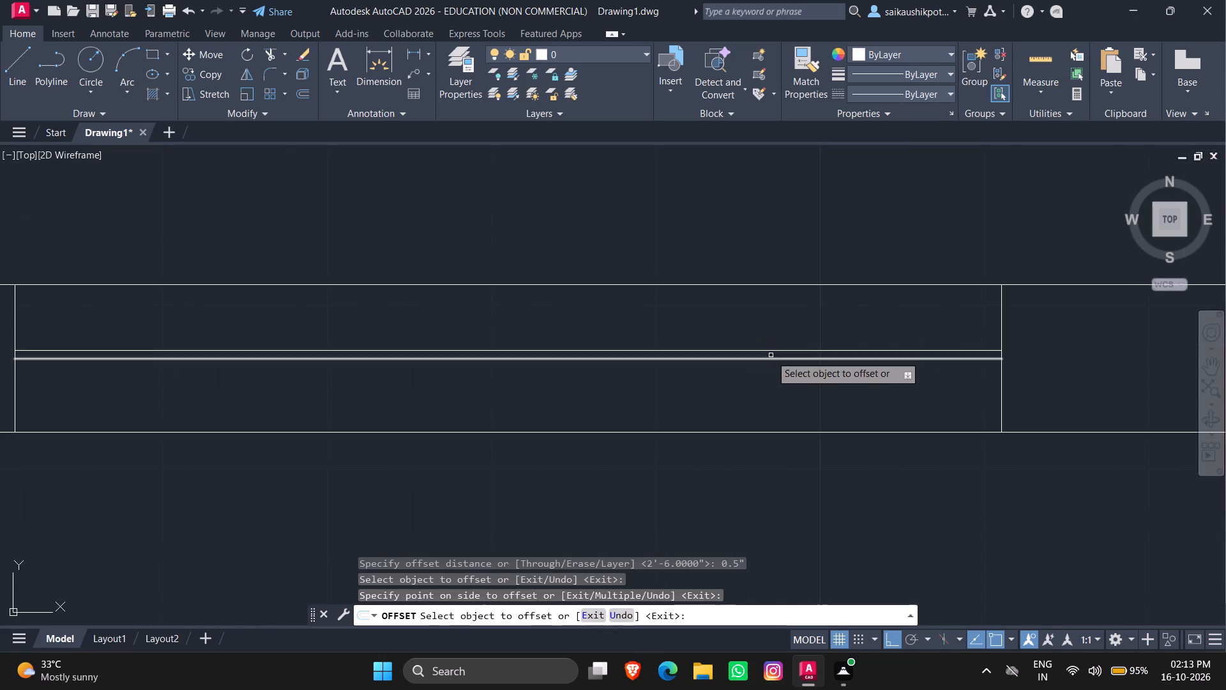
click(769, 358)
click(770, 417)
key(Escape)
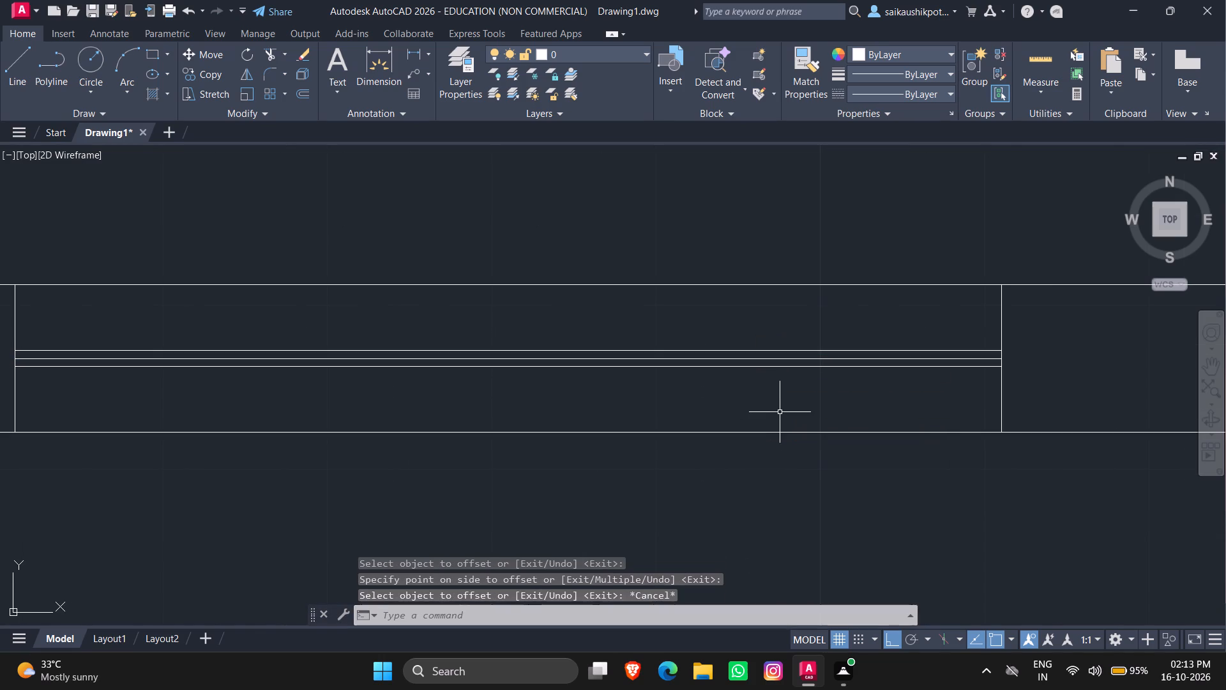
key(Escape)
Delete the original centre line between the upper-right room window's two glazing lines.
click(741, 357)
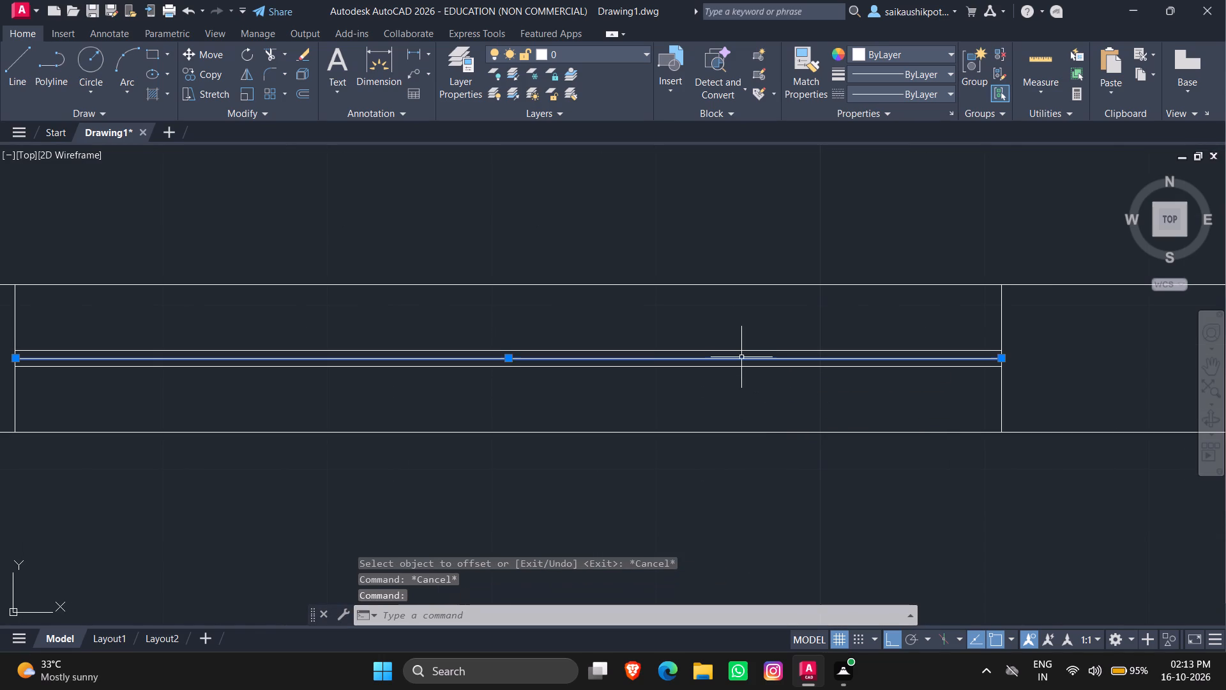
key(Delete)
Draw a horizontal line across the right outer wall from the midpoint of the lower-right room's inner wall line.
scroll(447, 237, down, 4)
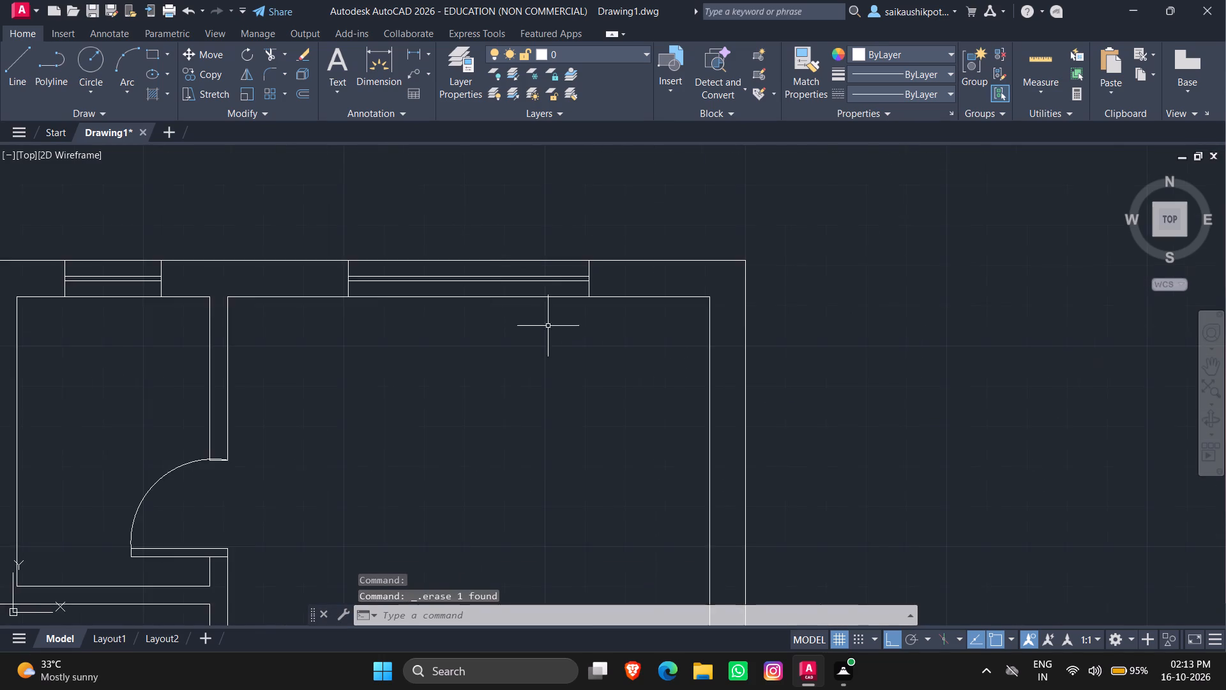
scroll(545, 340, down, 2)
key(Escape)
key(Escape)
key(Escape)
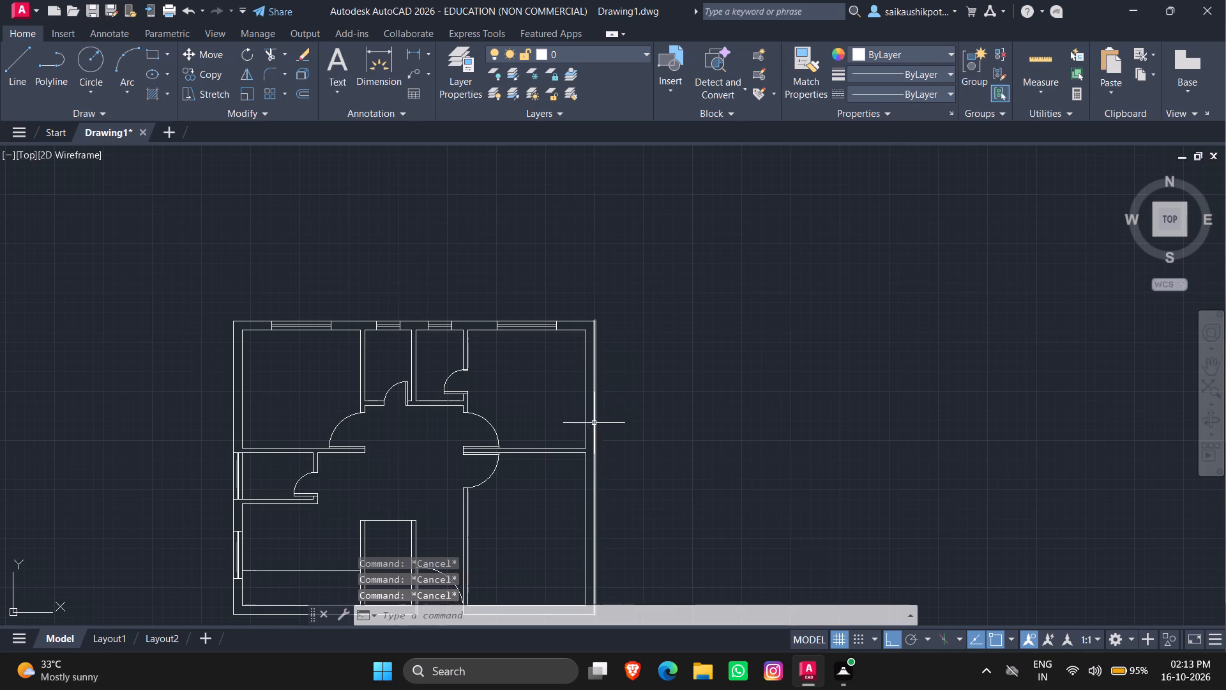
scroll(598, 431, down, 1)
scroll(596, 546, up, 2)
key(Escape)
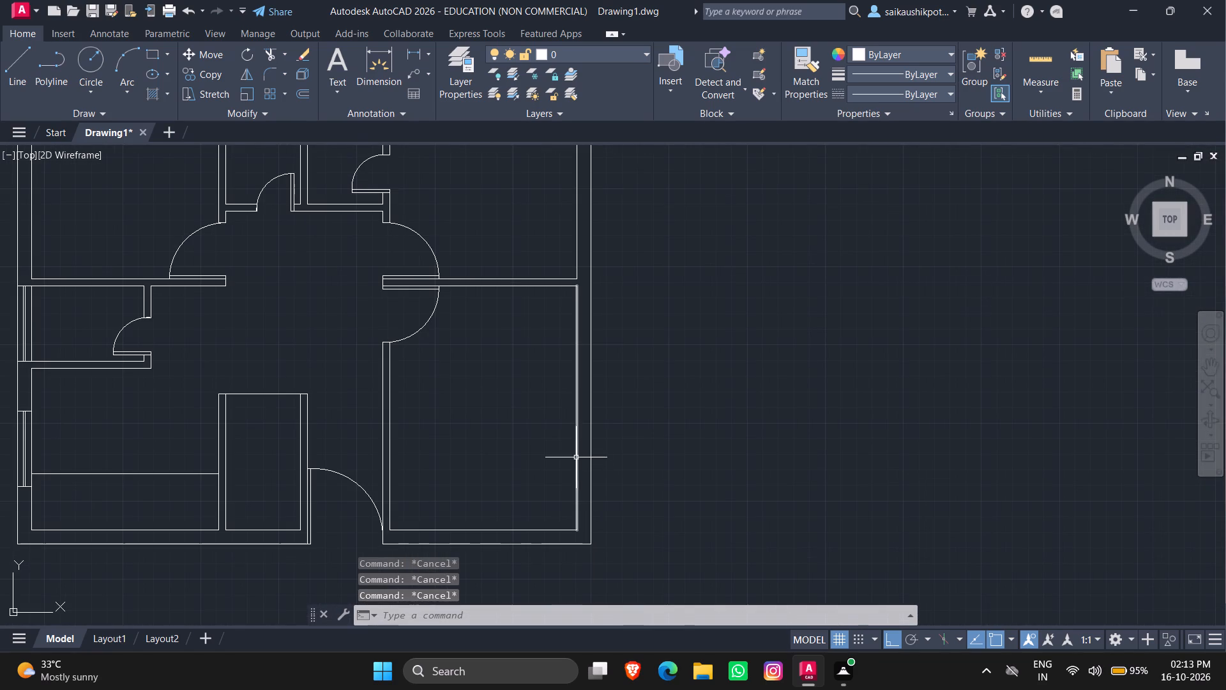
key(Escape)
key(l)
key(Return)
scroll(580, 414, up, 2)
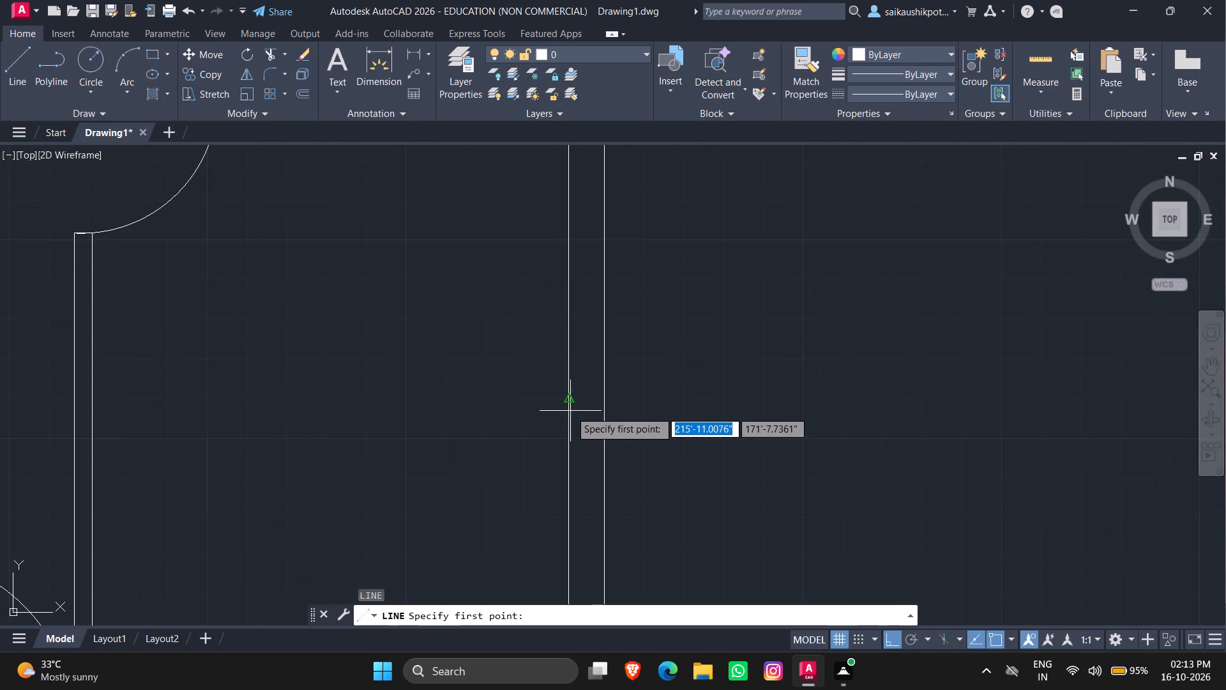
click(569, 401)
click(607, 411)
key(Escape)
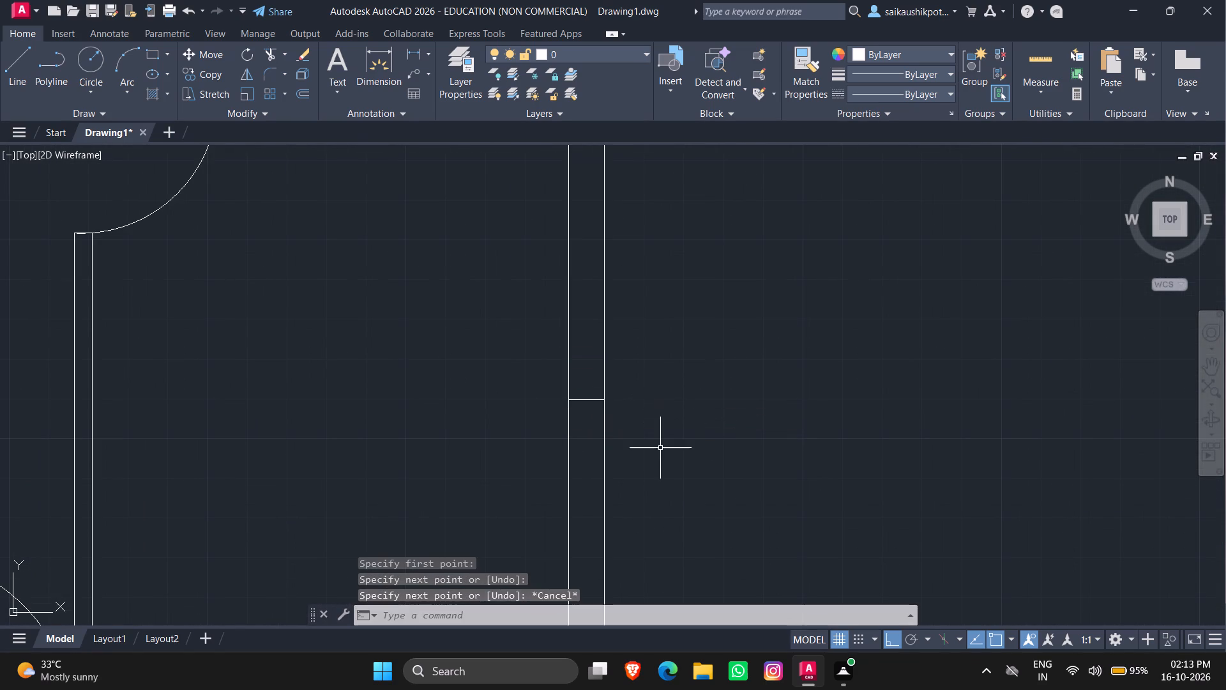
key(Escape)
Offset the horizontal line across the lower-right room's right outer wall 2.5' upward and downward as window jambs.
scroll(660, 451, down, 3)
key(Escape)
key(Escape)
key(Escape)
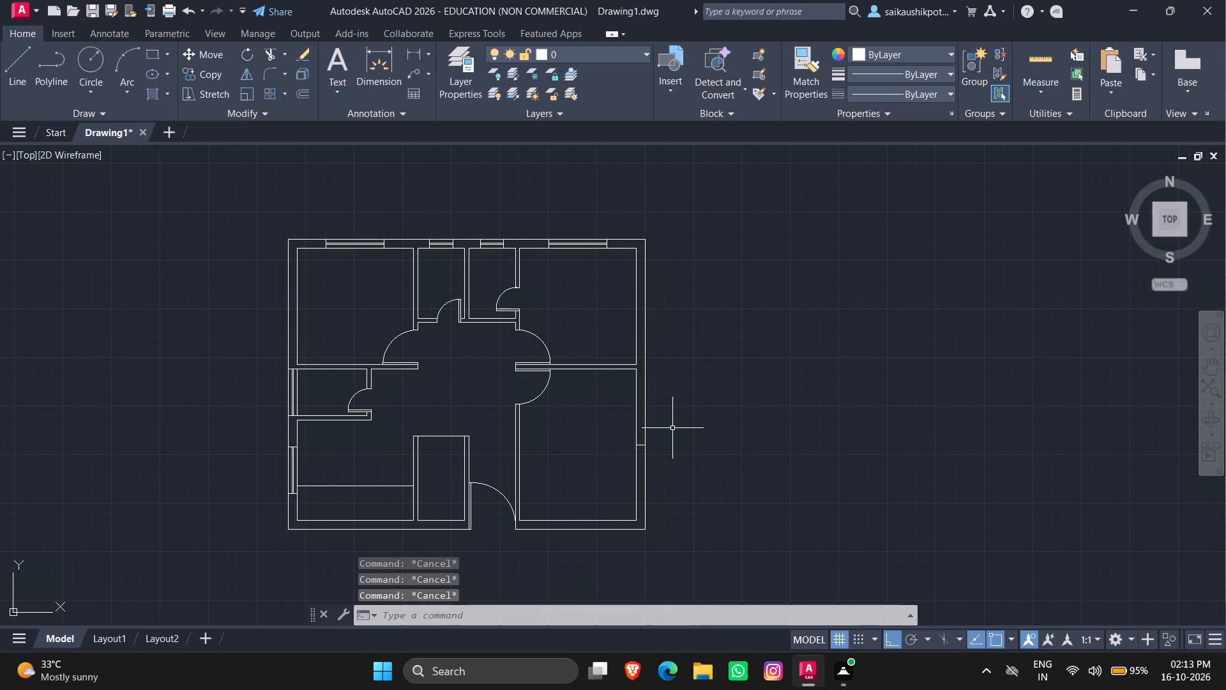
key(o)
key(Return)
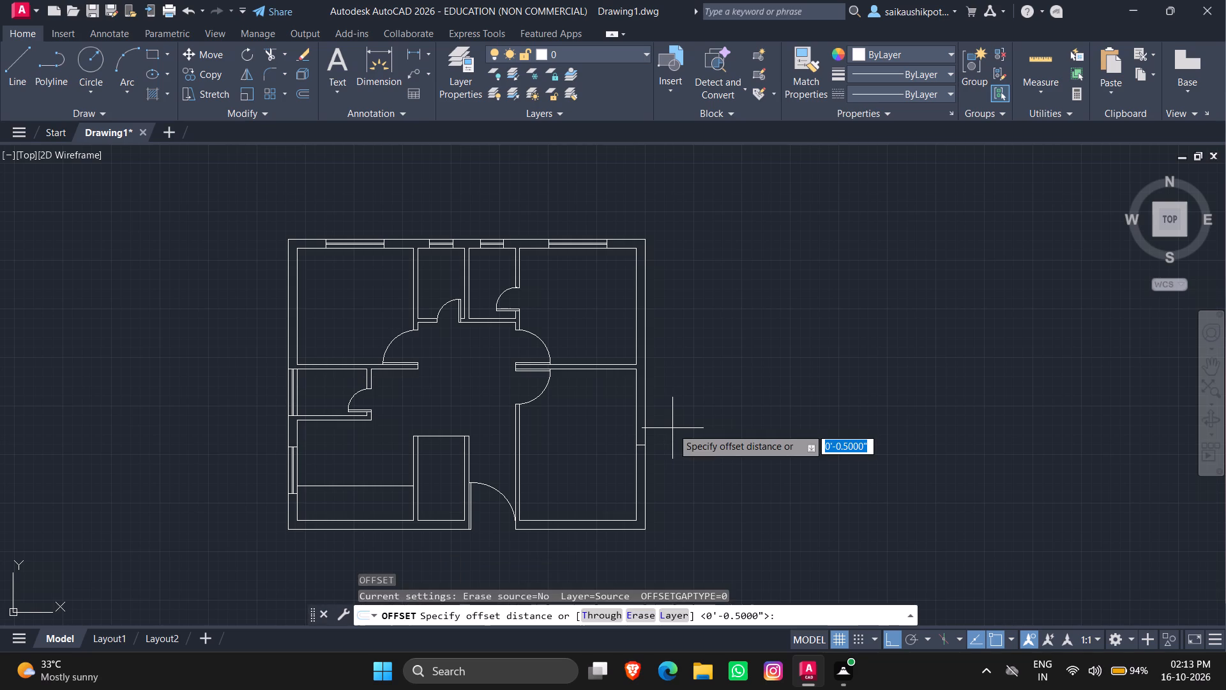
text(2.5)
key(apostrophe)
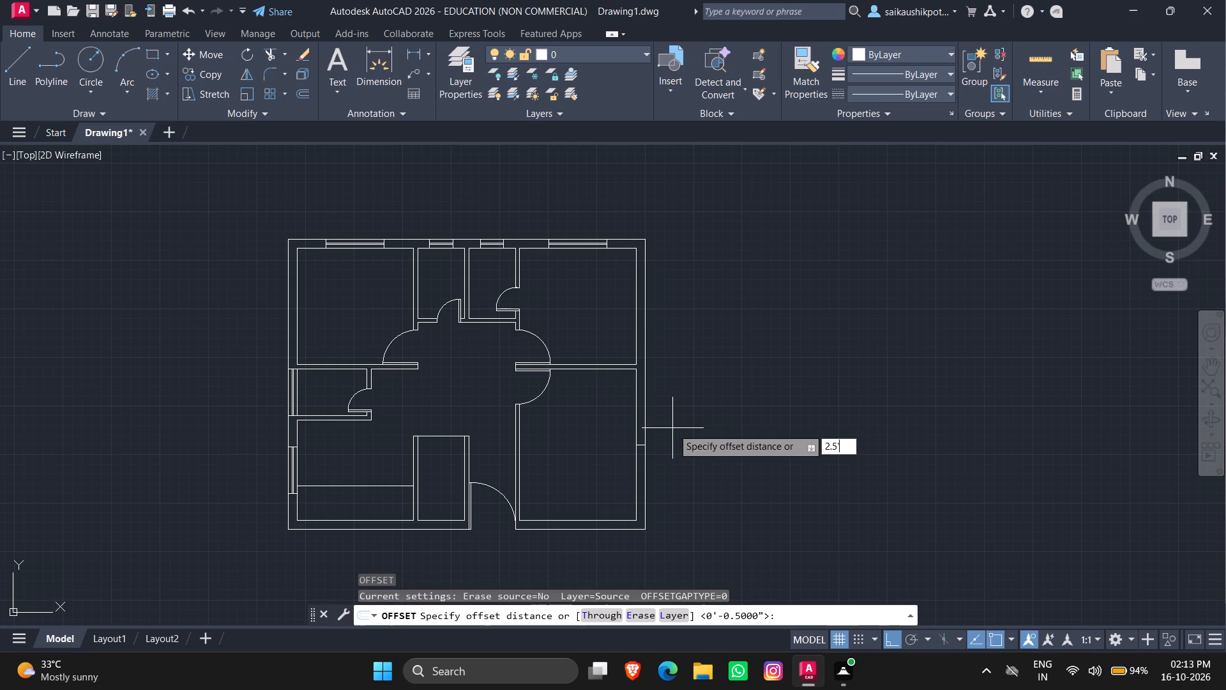
key(Return)
scroll(649, 454, up, 2)
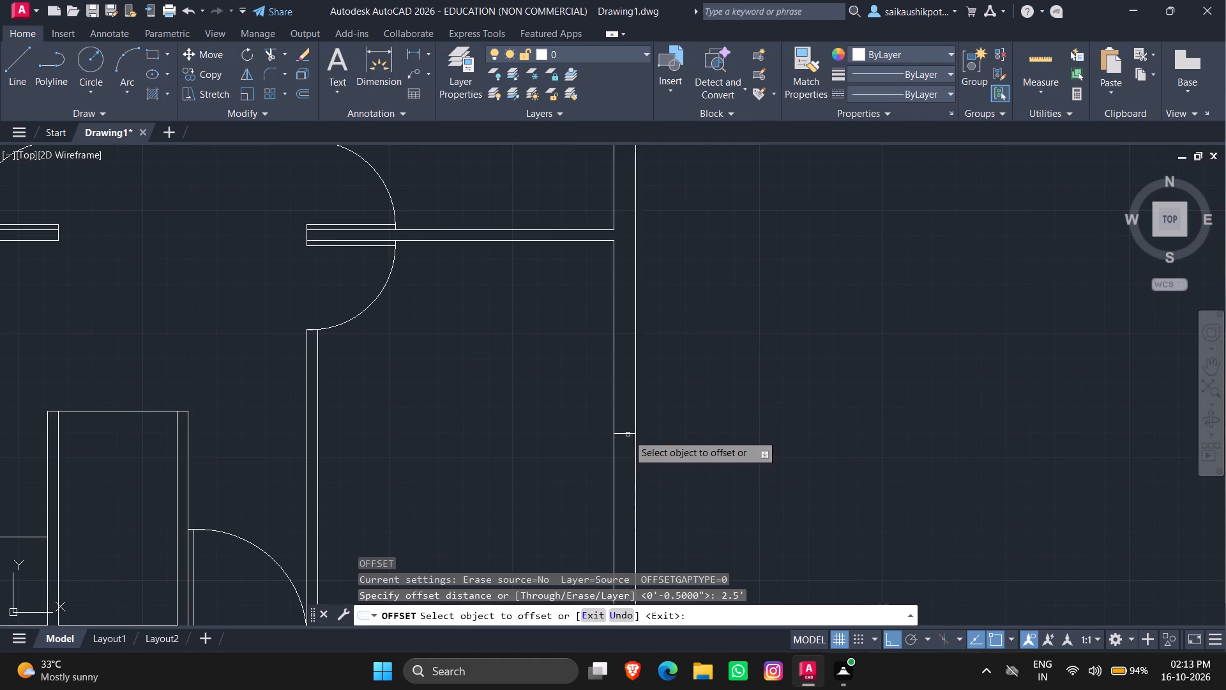
click(626, 434)
click(670, 315)
click(623, 434)
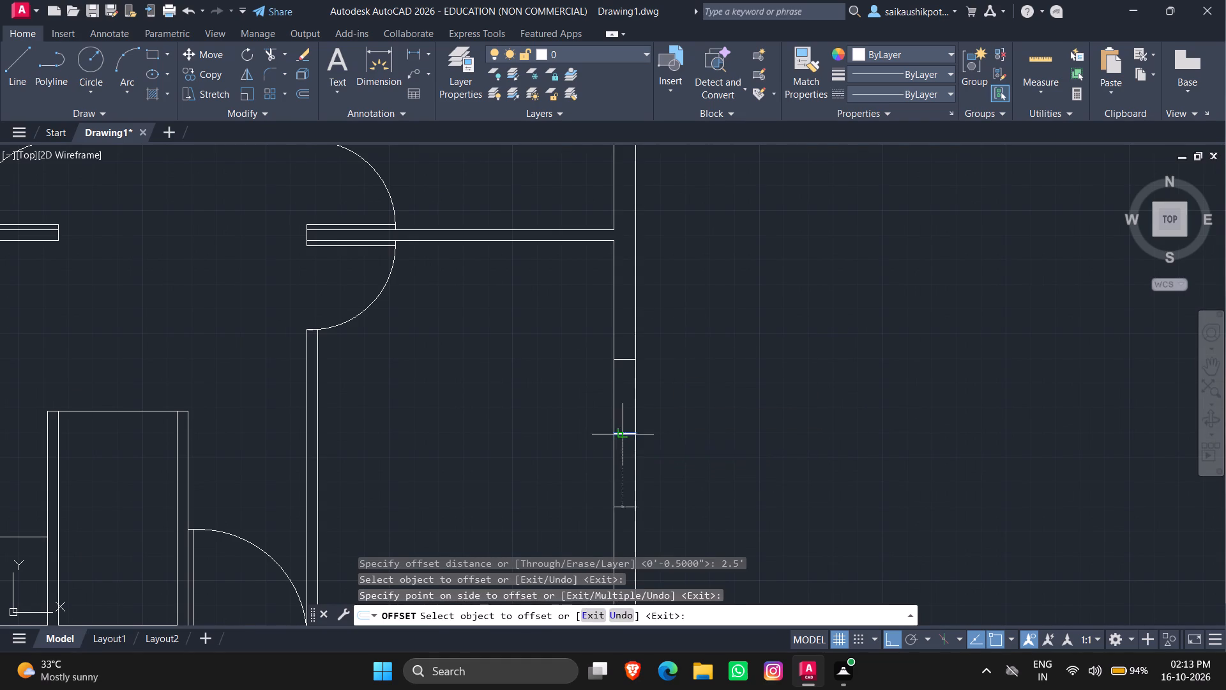
click(636, 502)
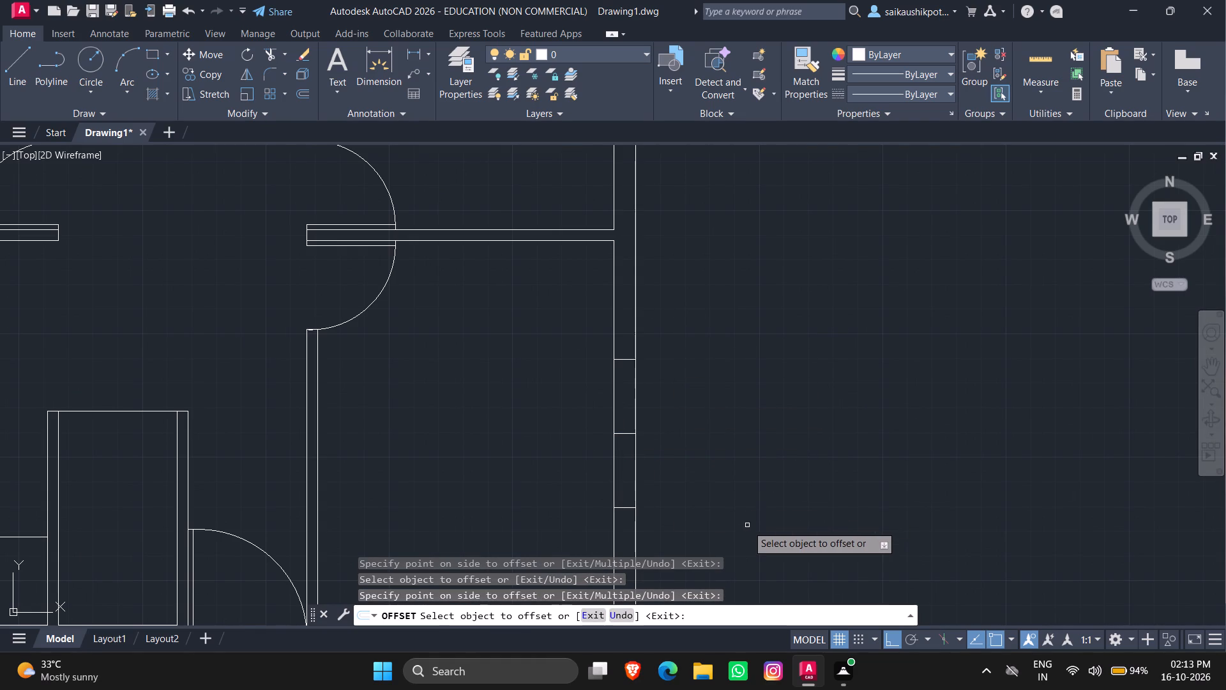
scroll(766, 424, down, 2)
scroll(741, 460, up, 1)
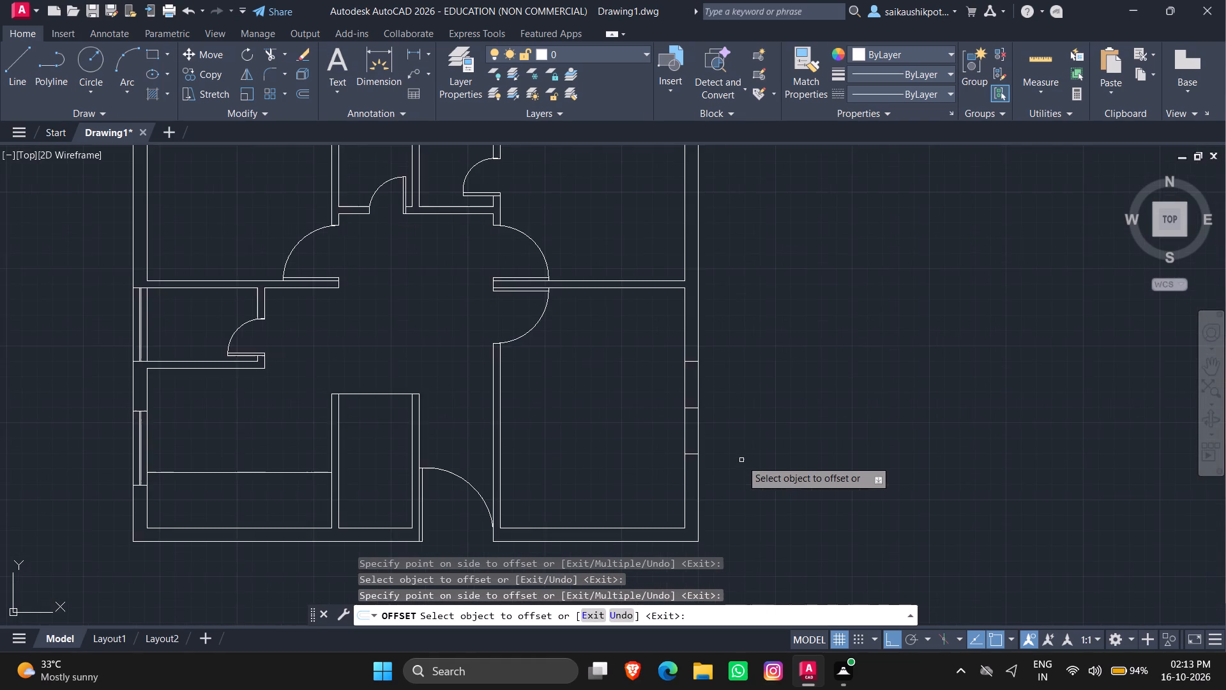
scroll(714, 469, up, 1)
key(Escape)
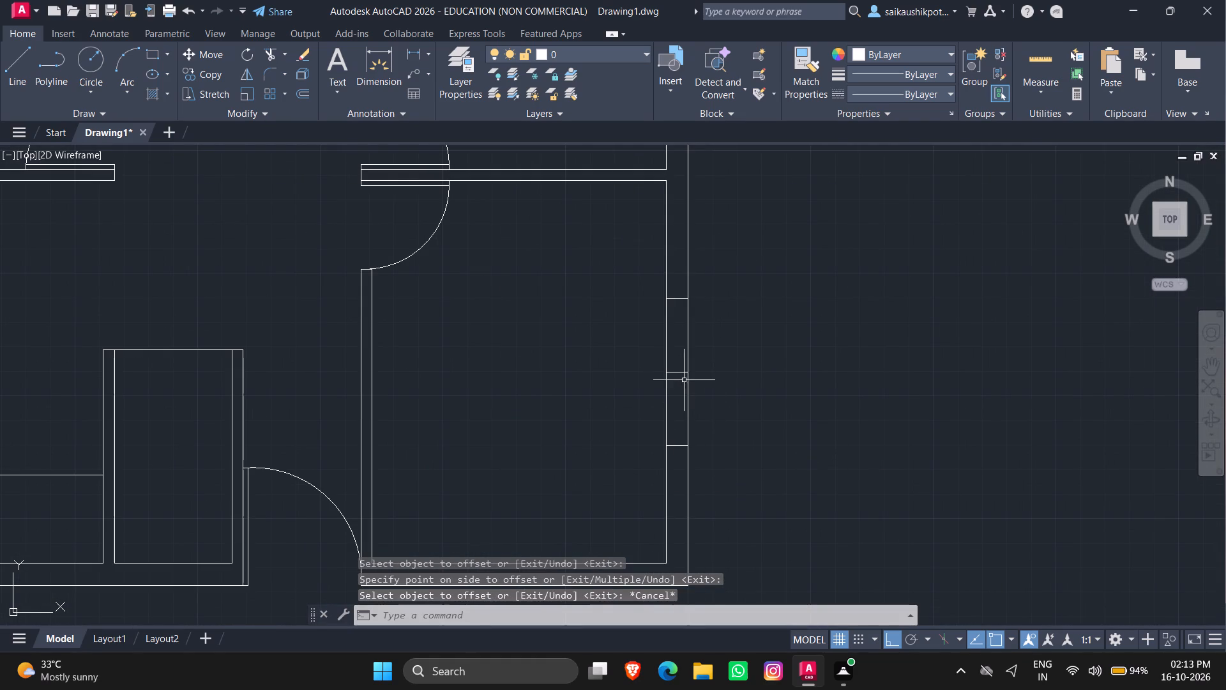
Delete the original horizontal line midway between the two window jambs in the lower-right room's outer wall.
click(683, 380)
click(676, 362)
key(Delete)
key(Escape)
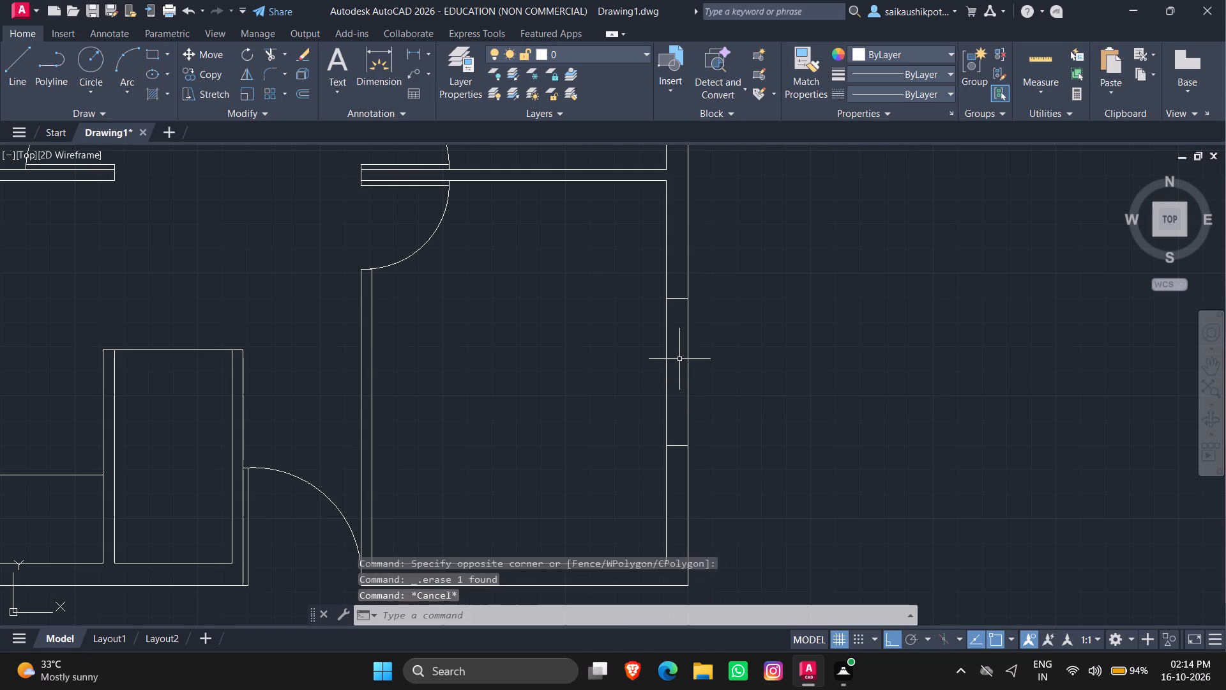
key(Escape)
Draw a vertical centre line between the midpoints of the lower-right room's two window jambs.
key(l)
key(Return)
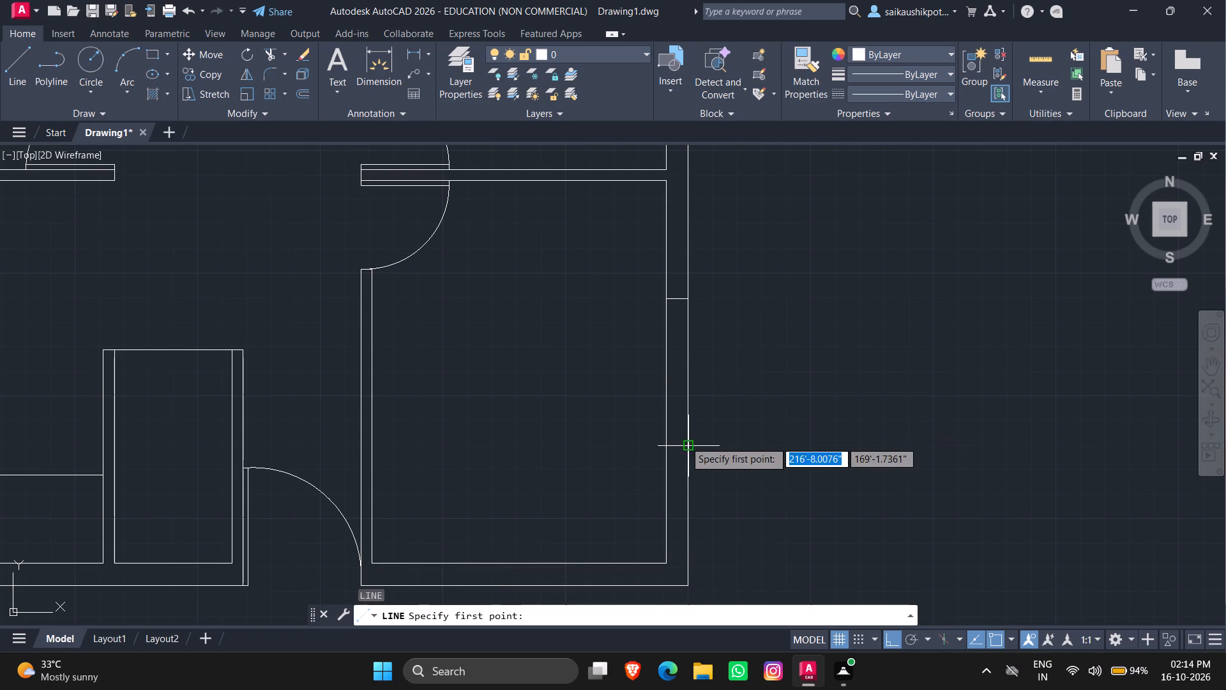
scroll(685, 441, up, 2)
click(662, 455)
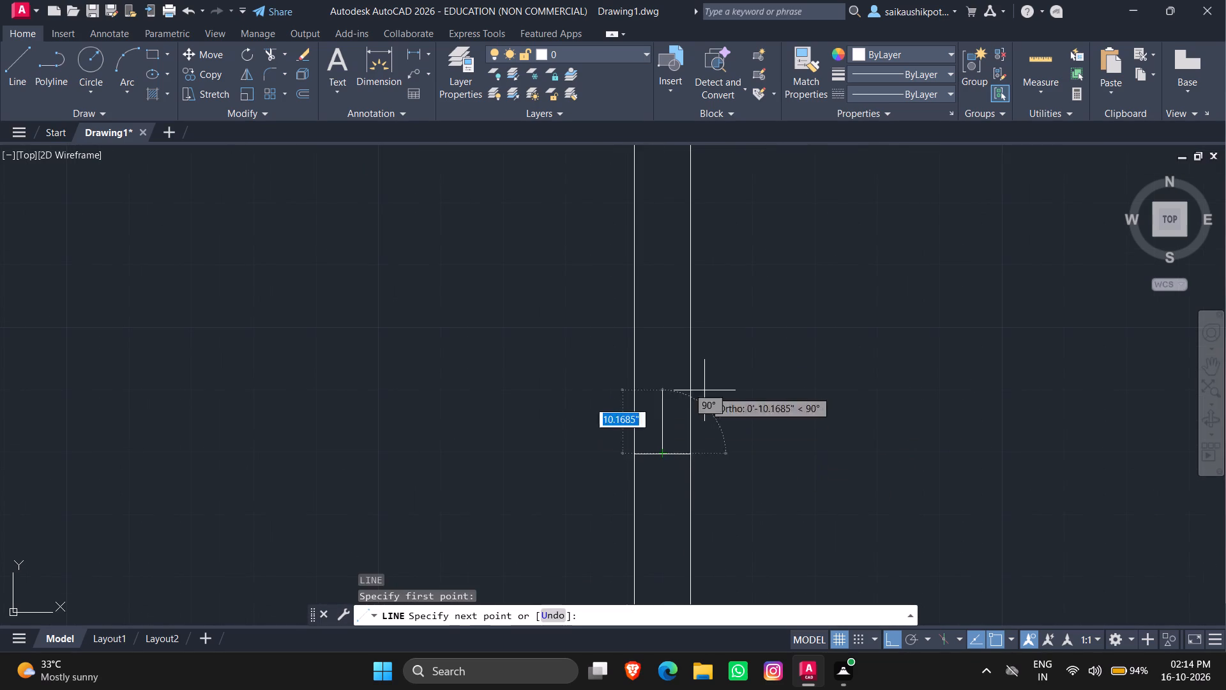
scroll(686, 339, down, 3)
scroll(686, 265, up, 3)
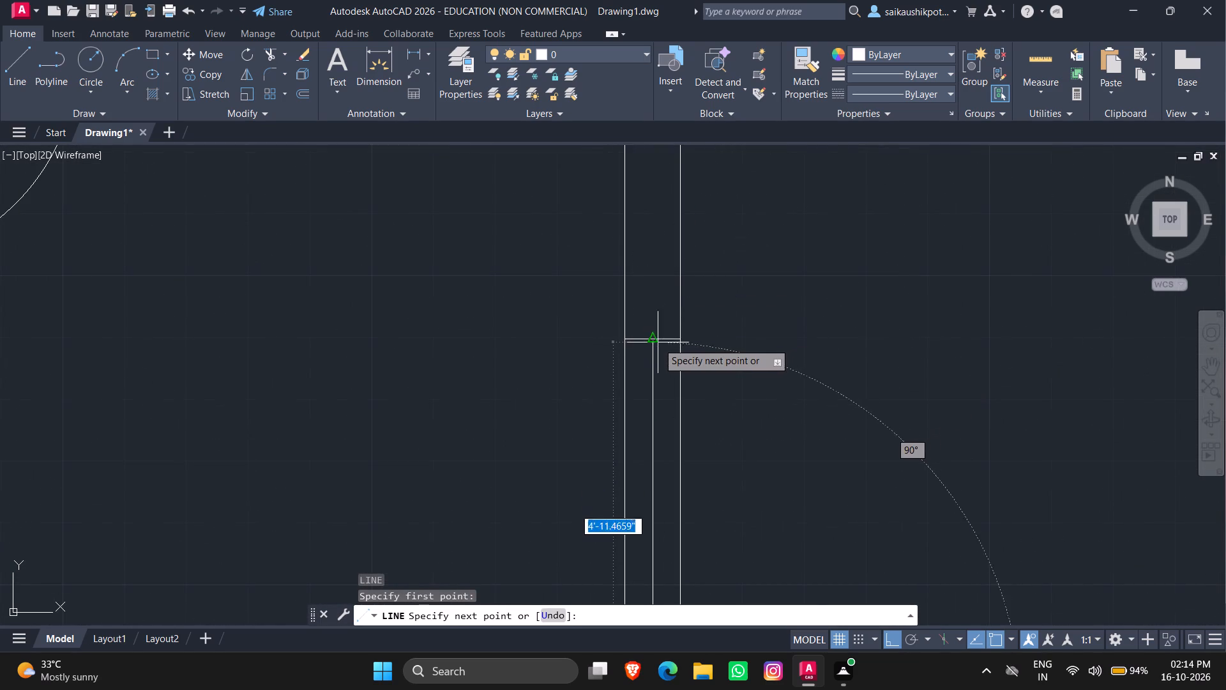
click(653, 344)
key(Escape)
Offset the lower-right room window's vertical centre line 0.5" to both sides as double glazing lines.
scroll(732, 335, down, 3)
key(Escape)
key(Escape)
key(Escape)
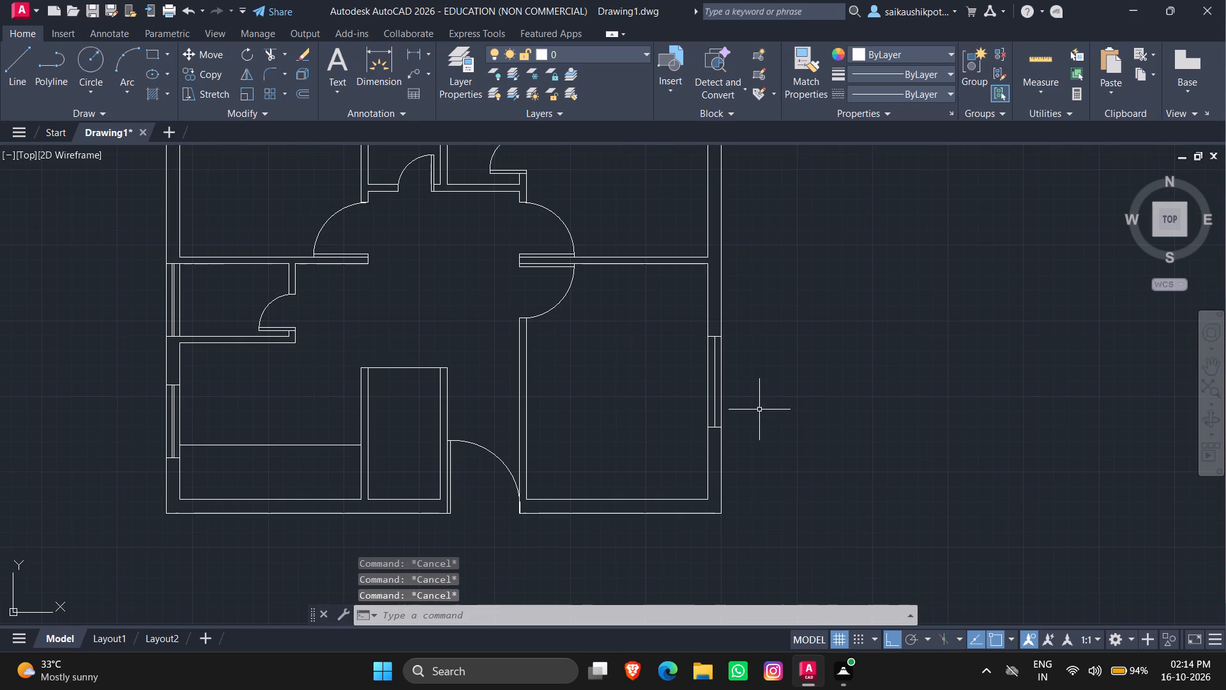
key(Escape)
key(o)
key(Return)
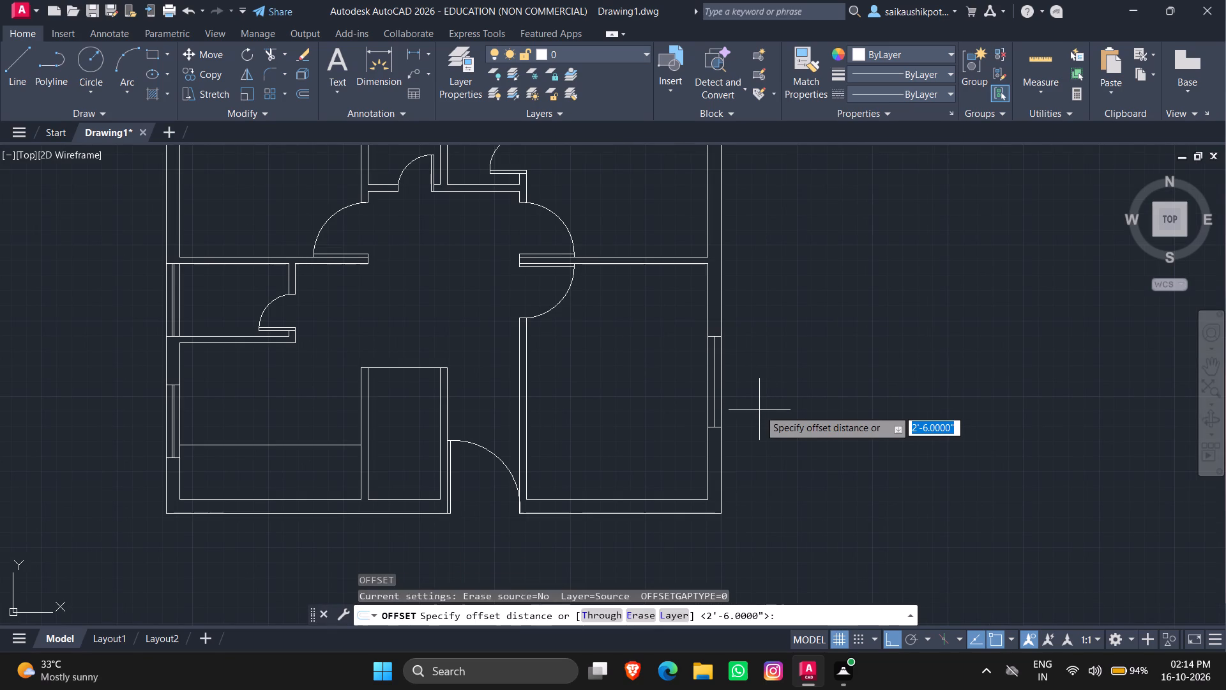
text(0.5")
key(Return)
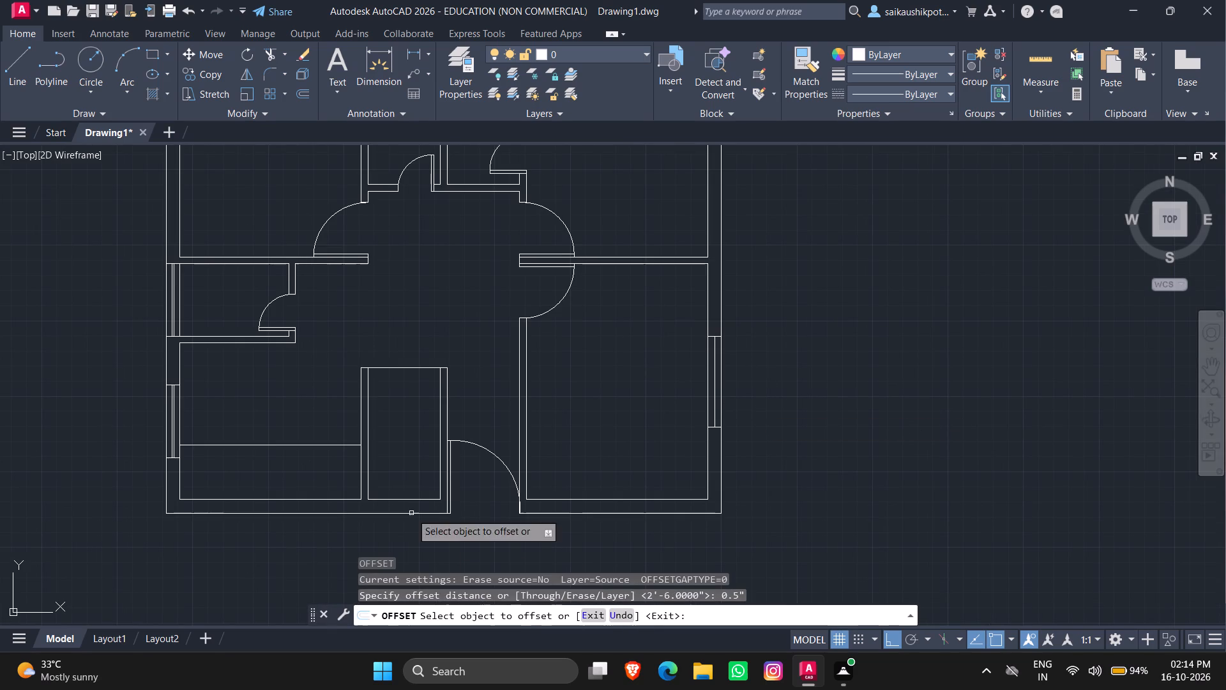
scroll(735, 391, up, 2)
click(682, 388)
click(874, 391)
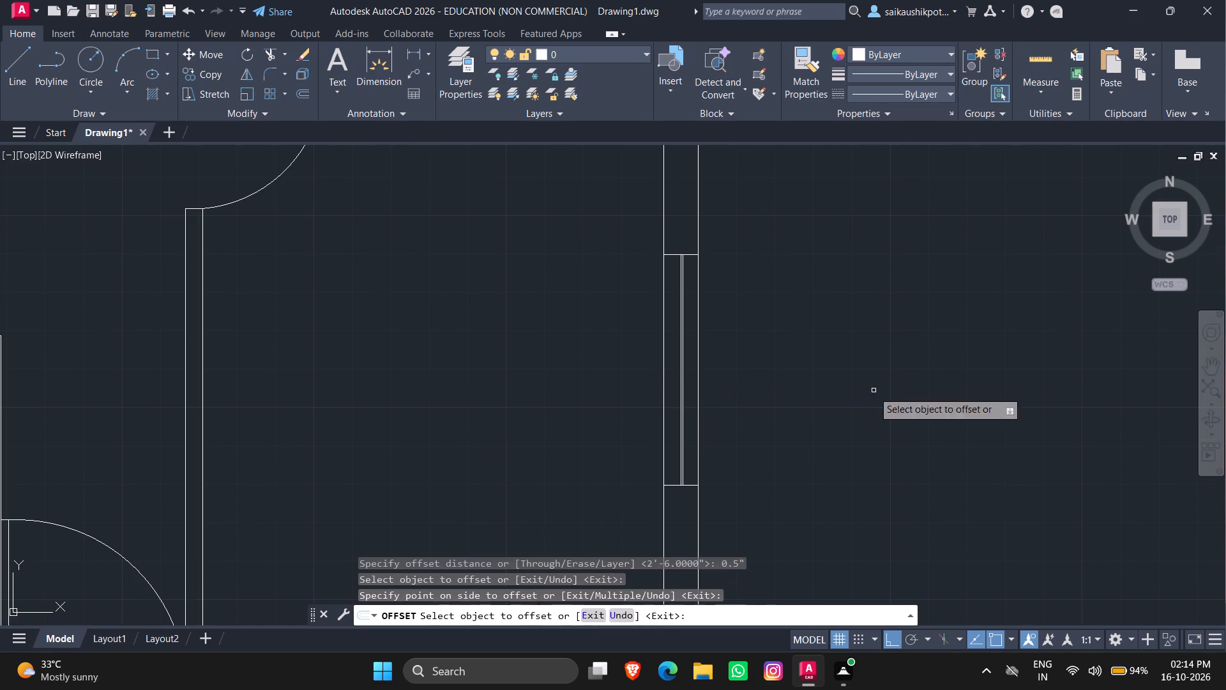
scroll(677, 421, up, 2)
click(684, 414)
click(647, 425)
key(Escape)
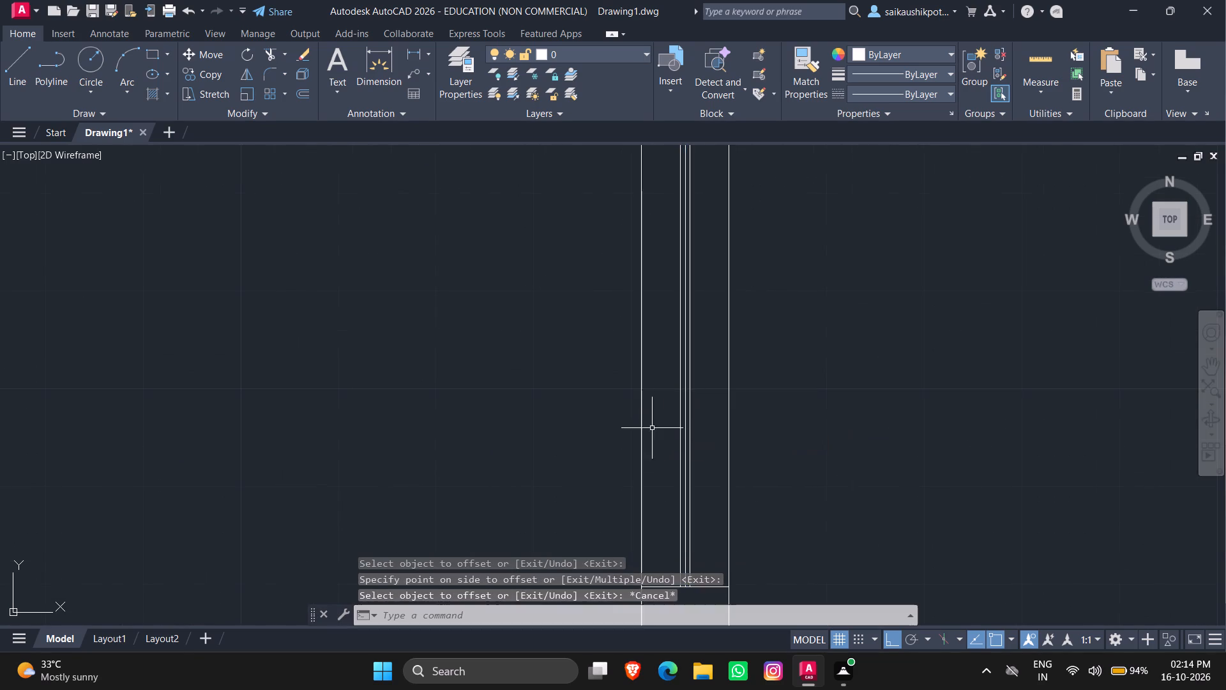
Delete the vertical centre line between the two glazing lines of the lower-right room's right wall window.
scroll(681, 415, up, 2)
click(689, 414)
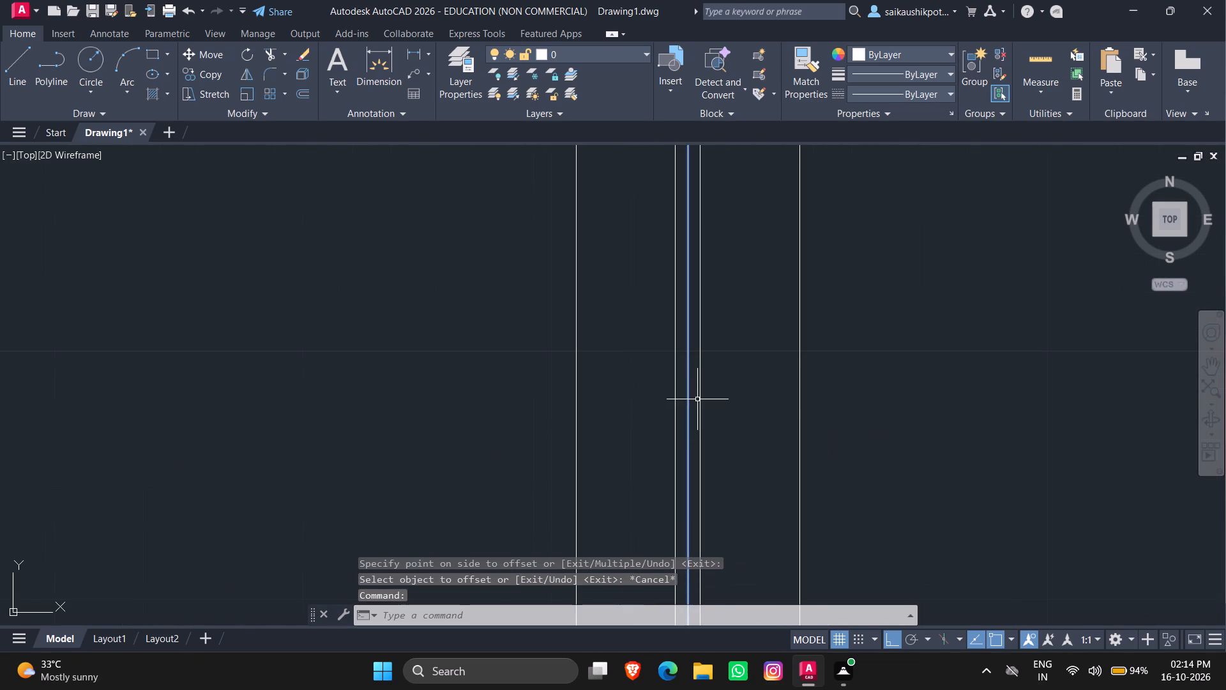
key(Delete)
scroll(713, 387, down, 5)
key(Escape)
key(Escape)
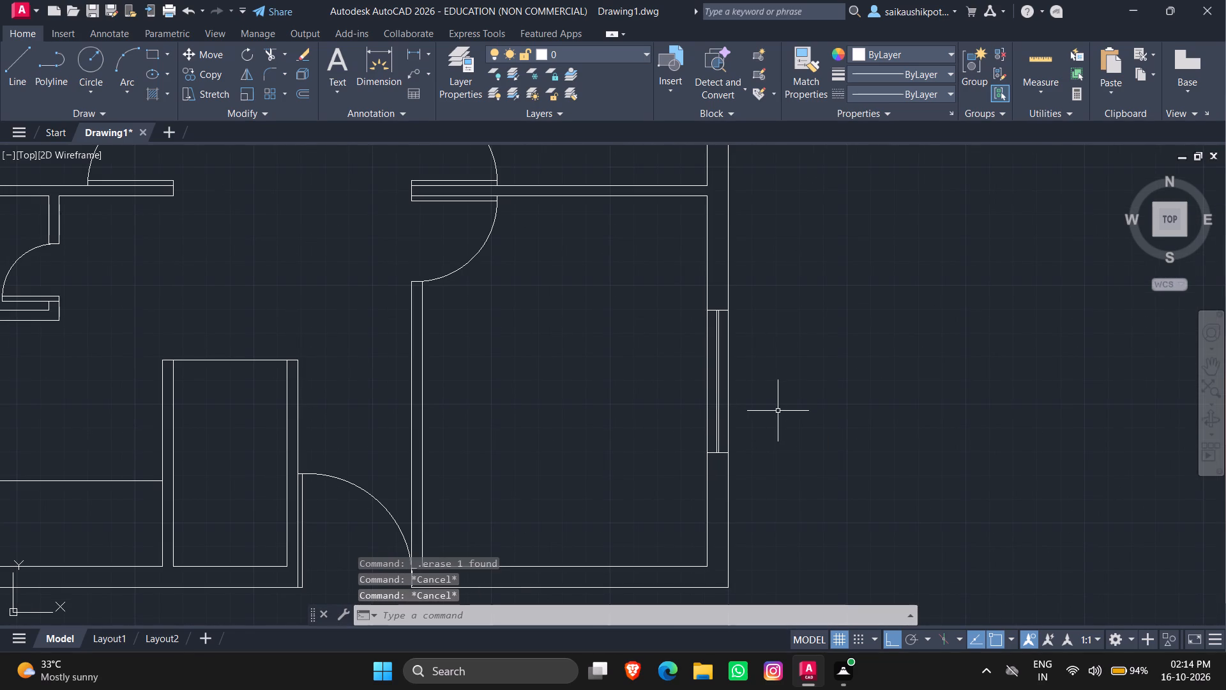
key(Escape)
Draw a vertical line across the lower-right room's bottom outer wall from the midpoint of its inner wall line.
scroll(780, 410, down, 1)
scroll(769, 486, down, 1)
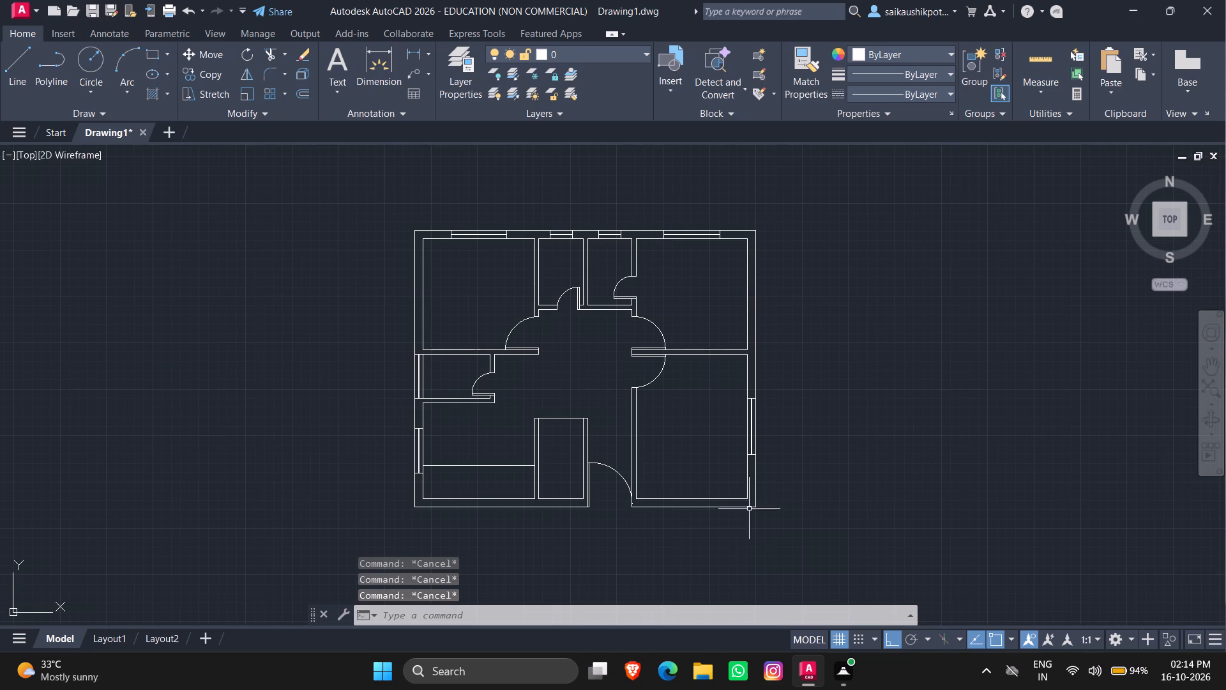
scroll(715, 510, up, 4)
key(Escape)
key(Escape)
key(l)
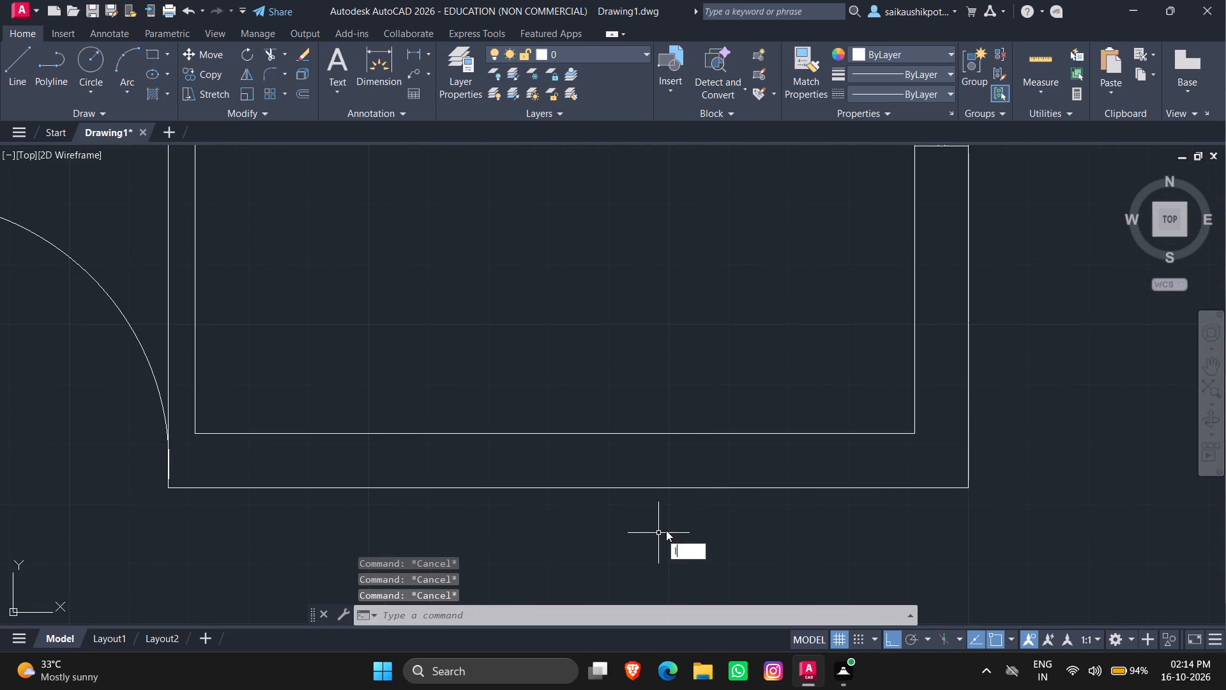
key(Return)
click(556, 434)
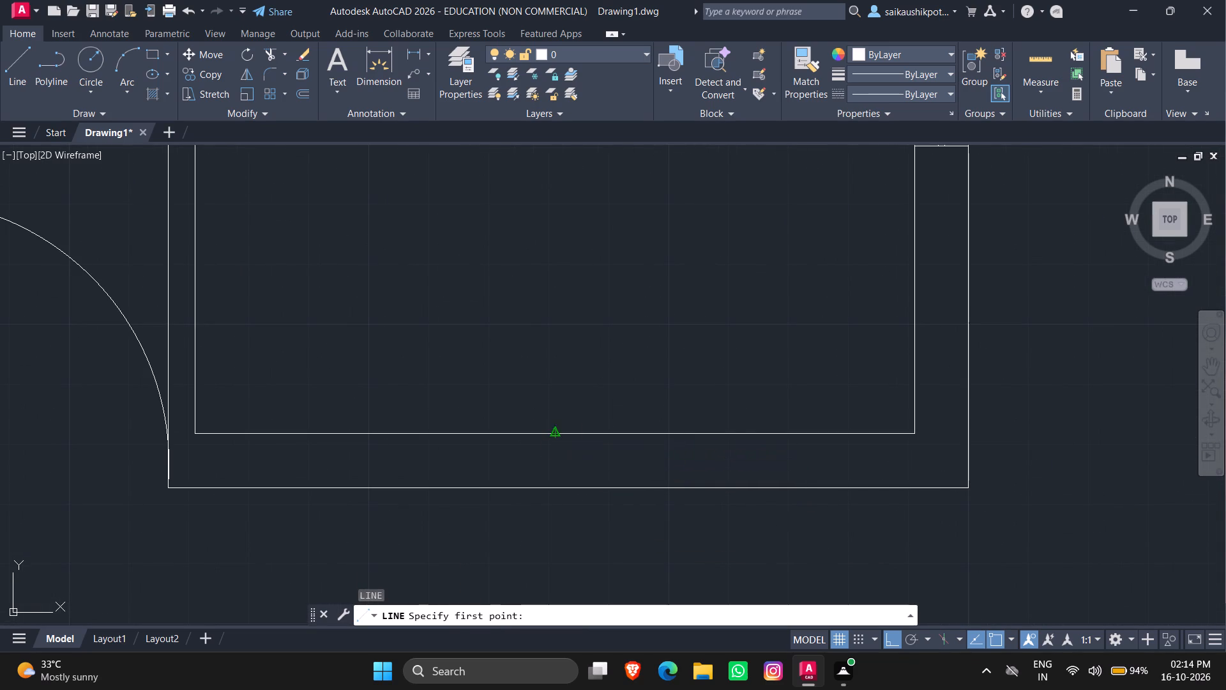
click(558, 495)
key(Escape)
key(Escape)
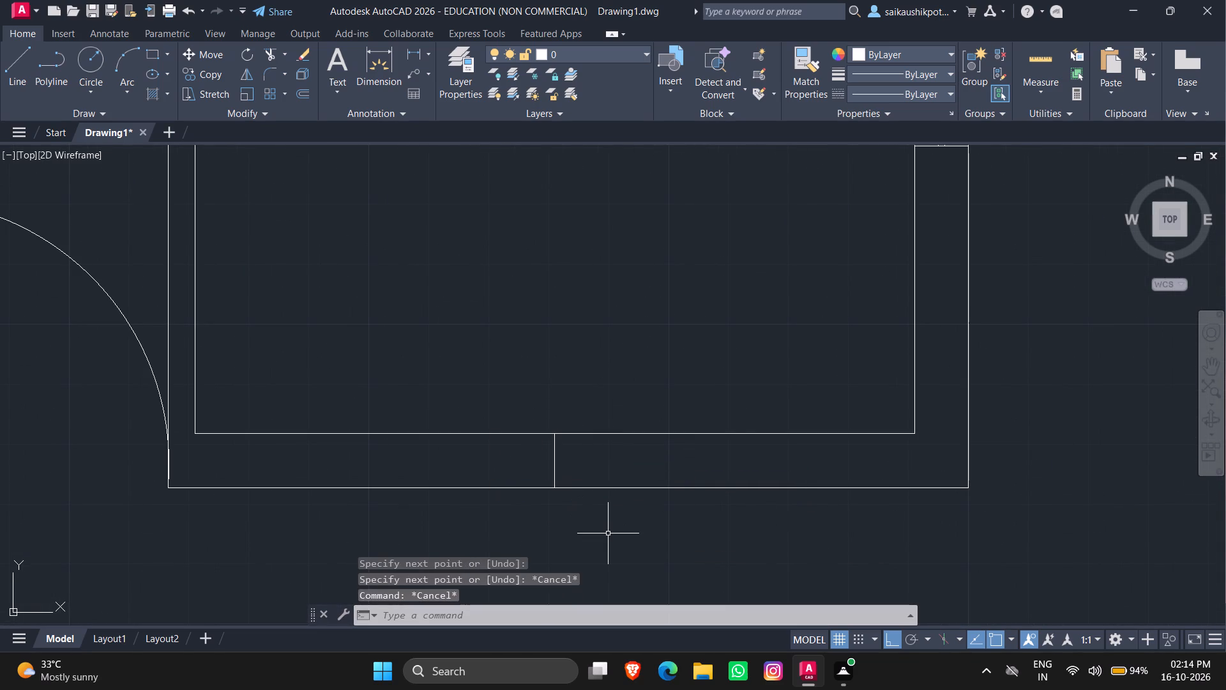
Offset the vertical line across the lower-right room's bottom wall 2.5' to both sides as window jambs.
key(o)
key(Return)
text(2.5')
key(Return)
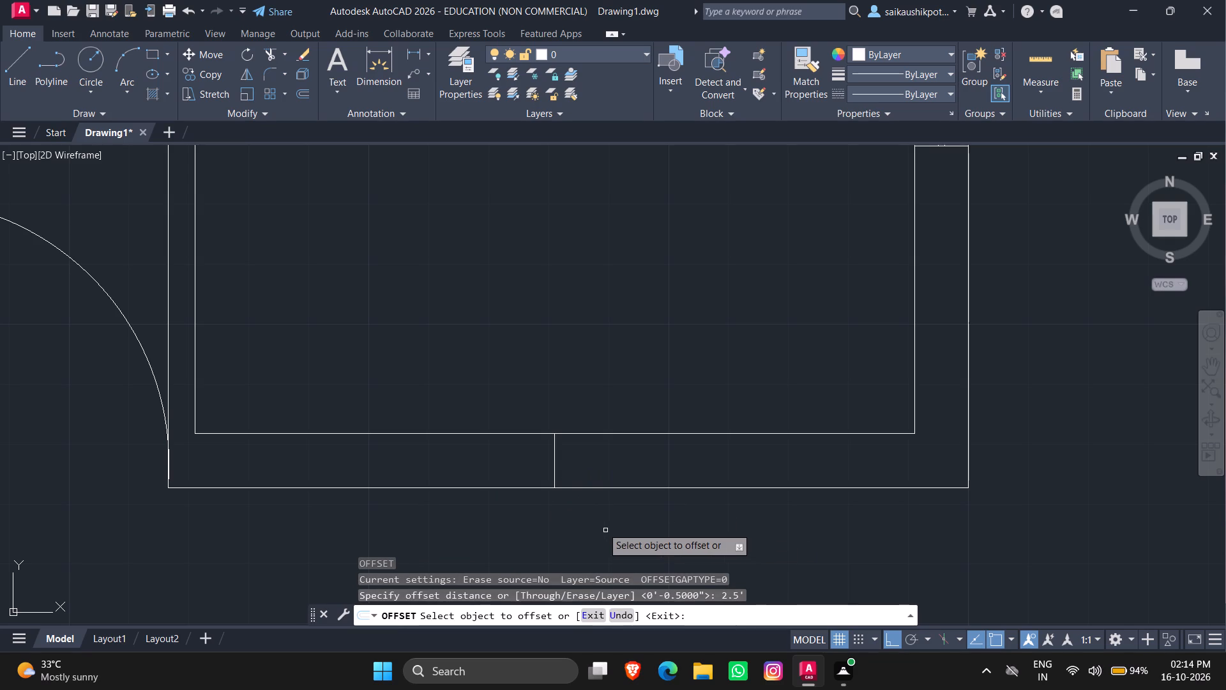
click(554, 457)
click(510, 477)
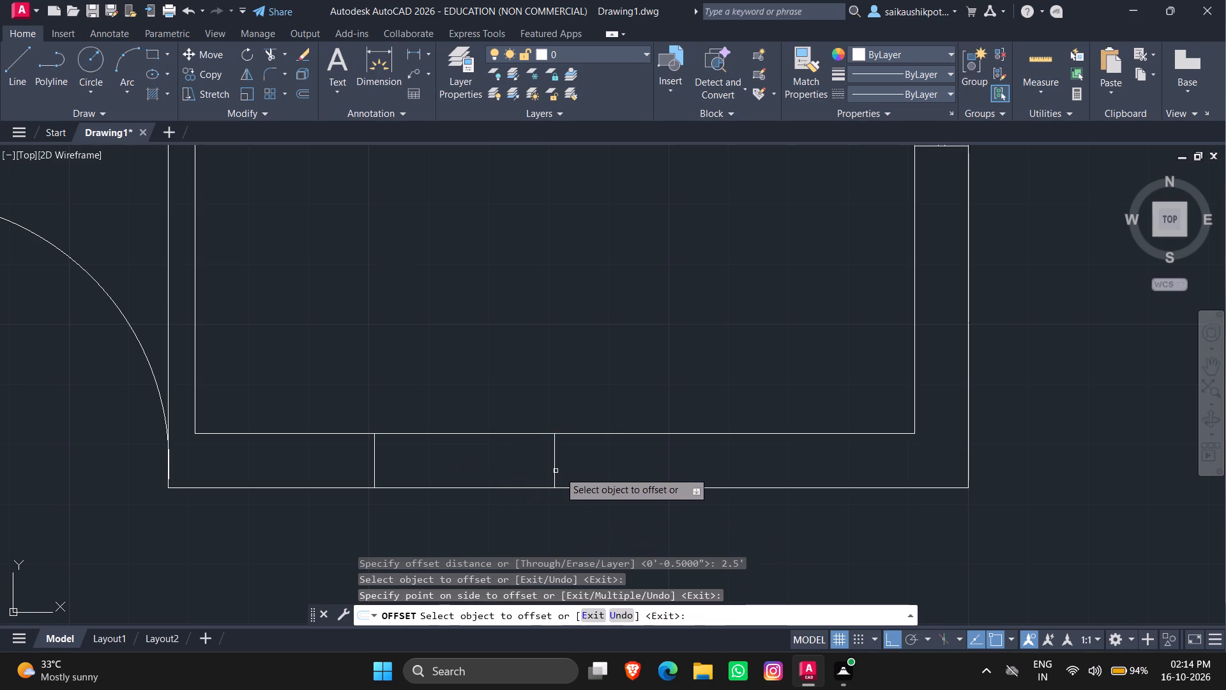
click(553, 471)
click(651, 499)
key(Escape)
Delete the original vertical line midway between the two window jambs in the lower-right room's bottom wall.
click(574, 462)
click(540, 470)
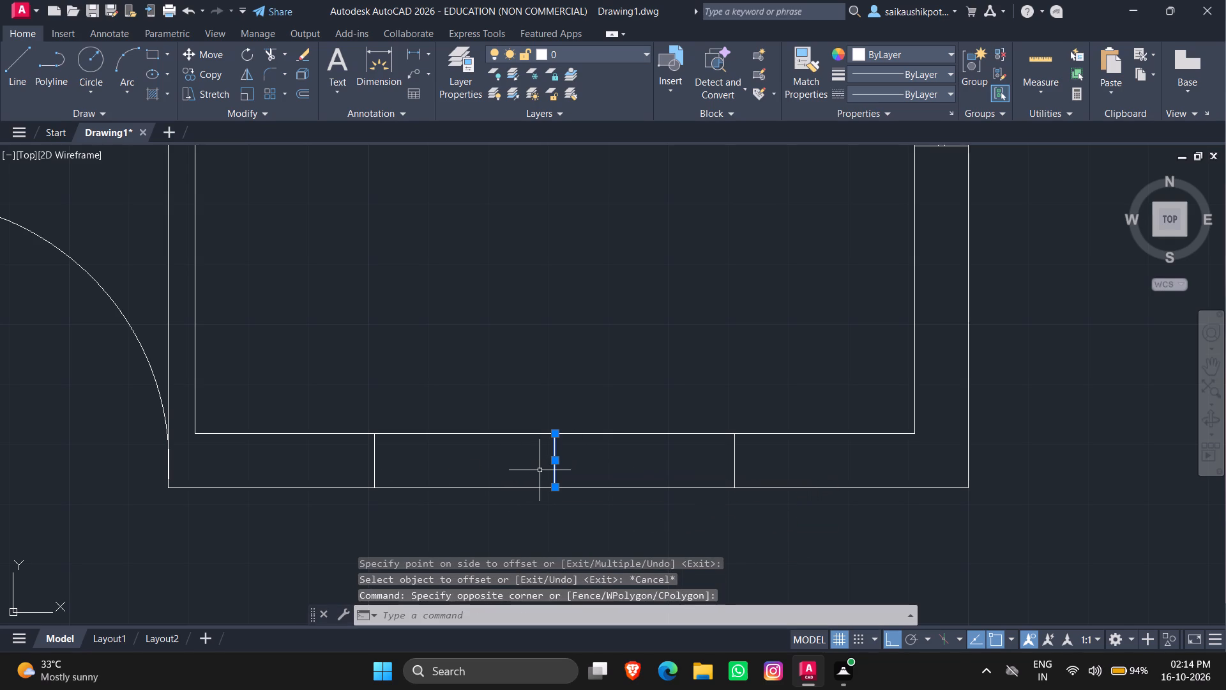
key(Delete)
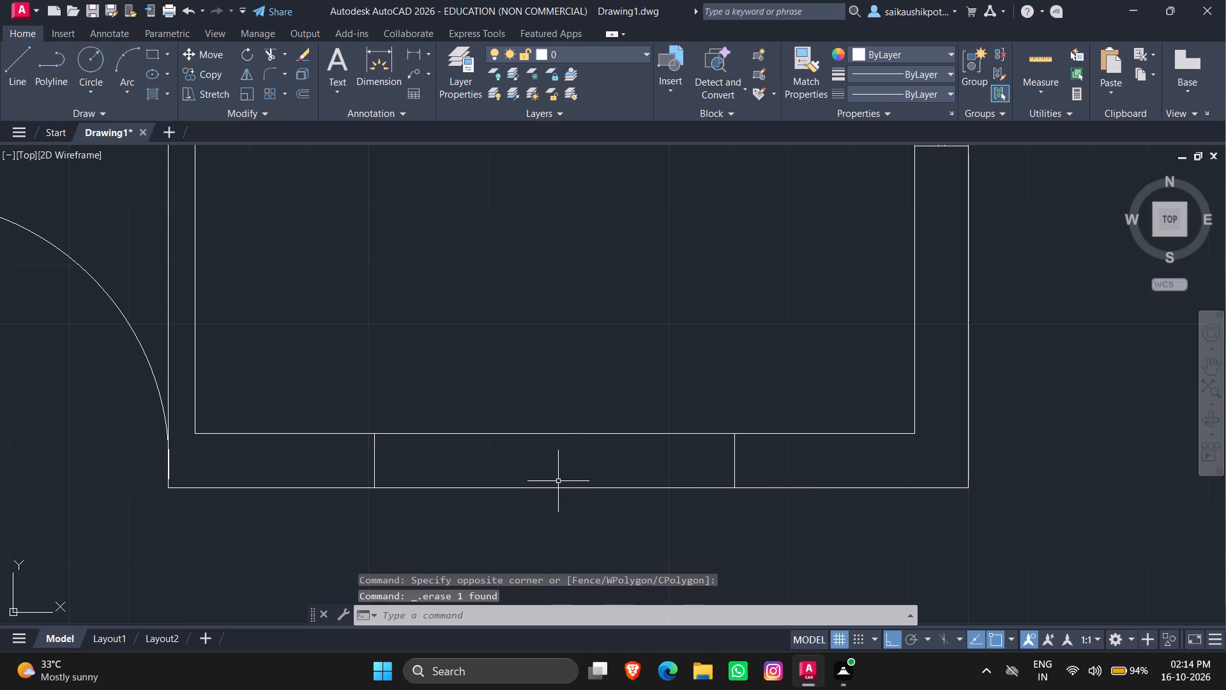
key(Escape)
Draw a horizontal centre line between the midpoints of the two window jambs in the lower-right room's bottom wall.
key(l)
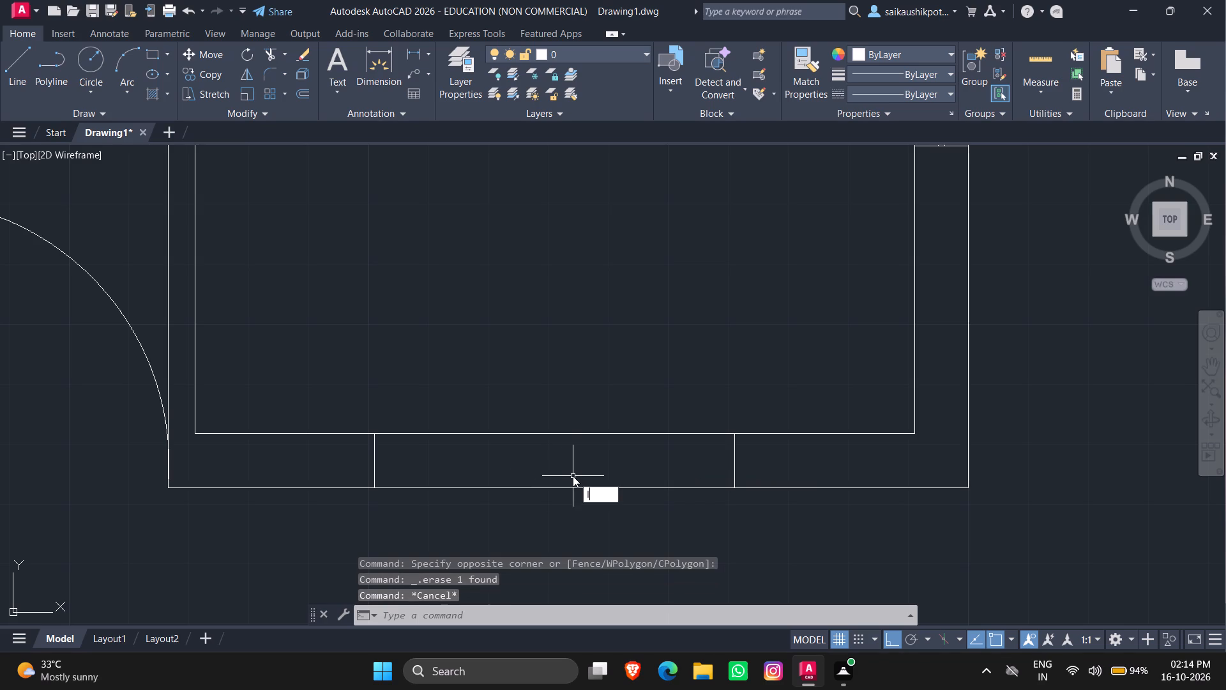
key(Return)
click(378, 465)
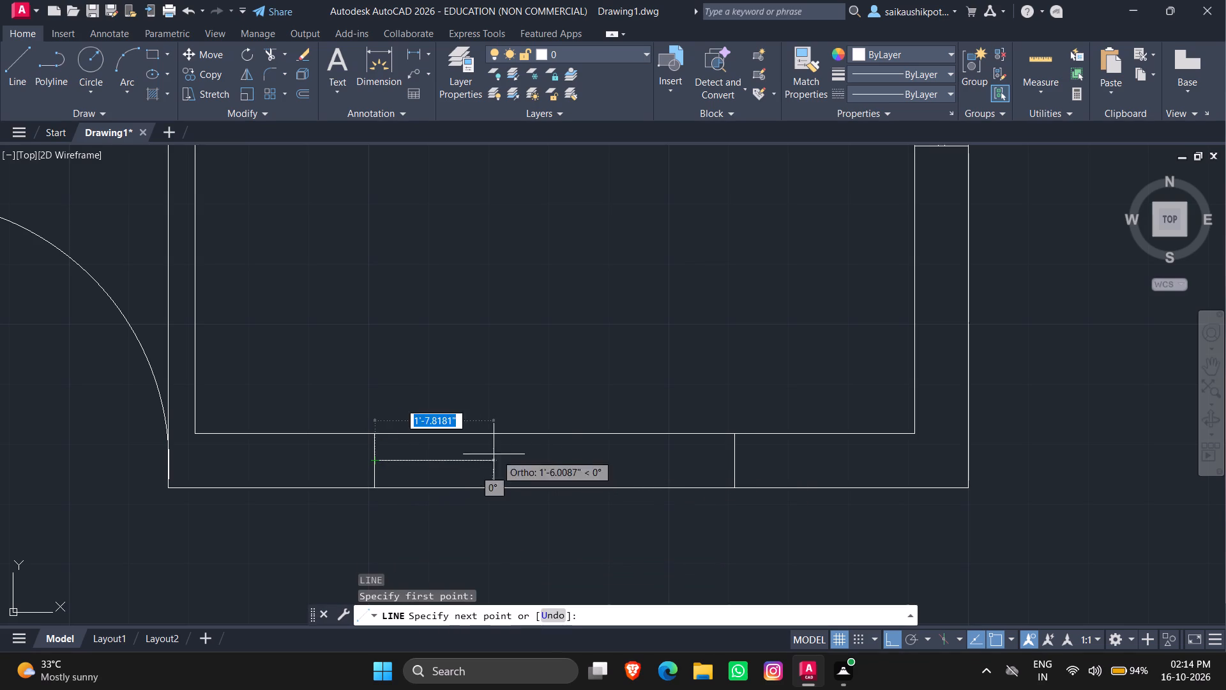
click(734, 459)
key(Escape)
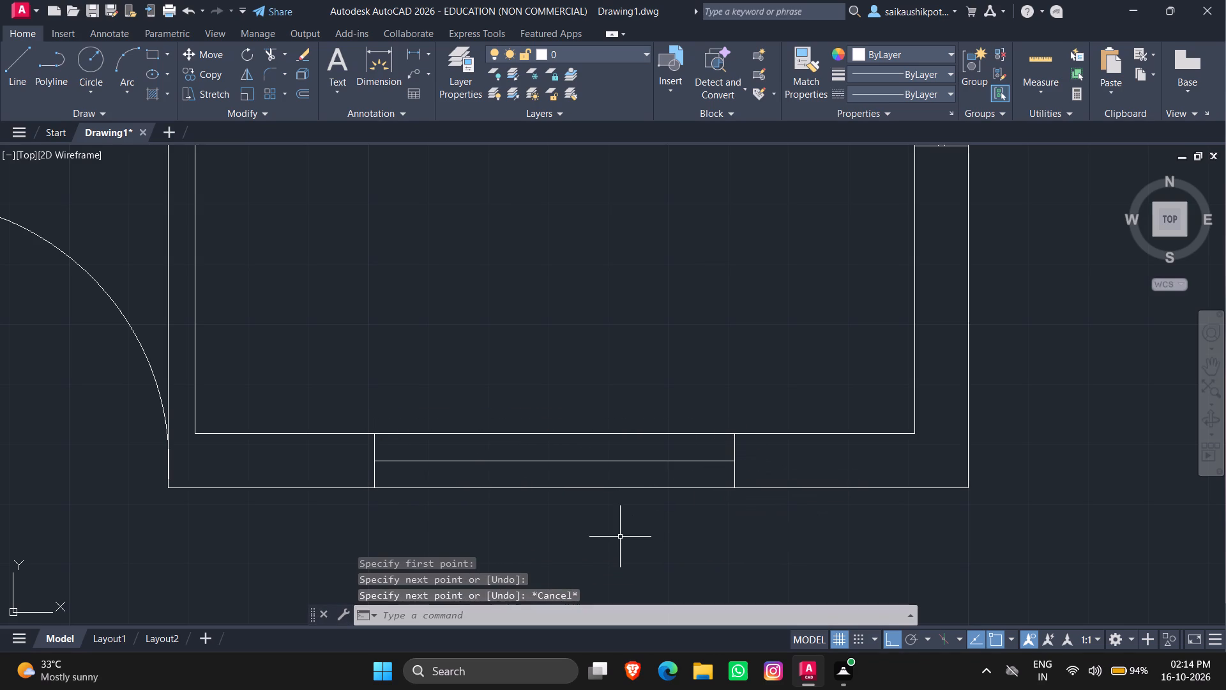
key(Escape)
key(Escape)
key(Escape)
Offset the bottom wall window's horizontal centre line 0.5" upward and downward as double glazing lines.
key(o)
key(Return)
text(0.5")
key(Return)
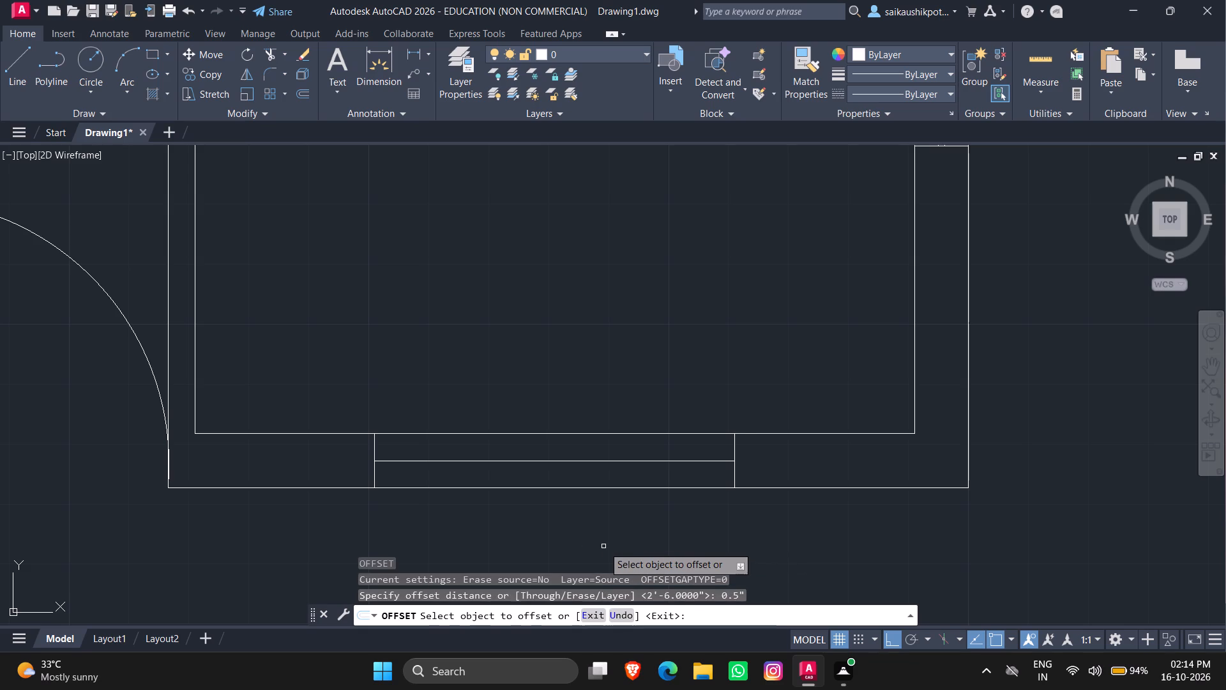
click(614, 461)
click(617, 435)
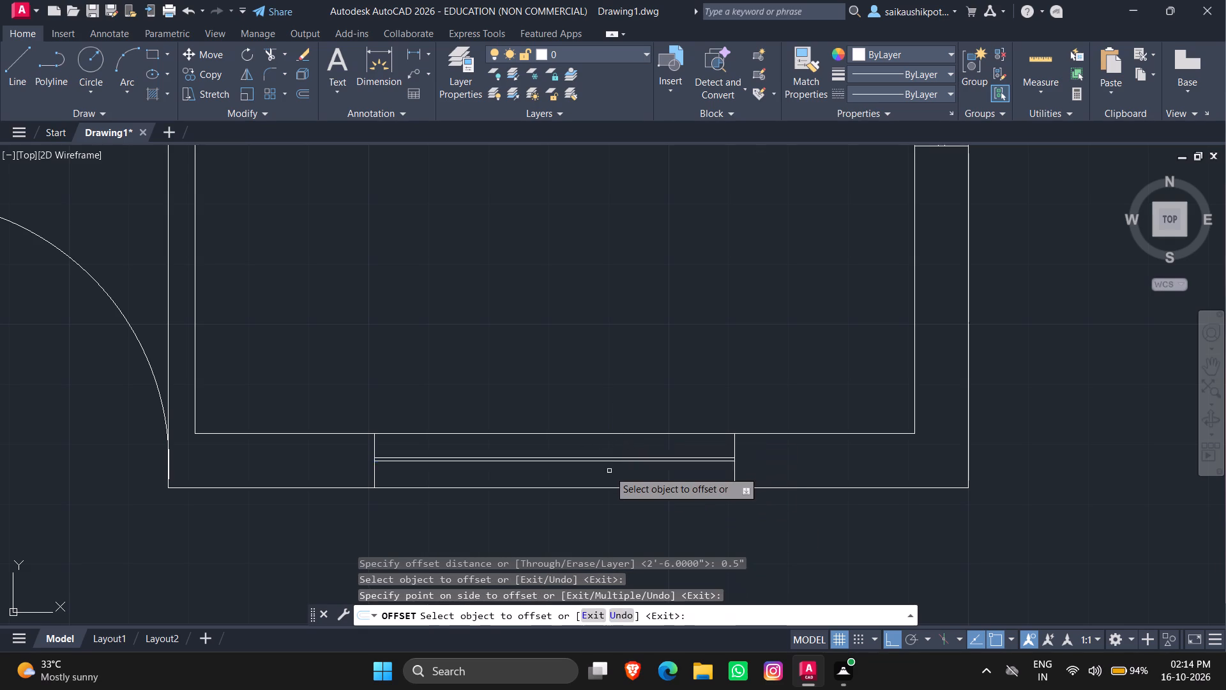
scroll(609, 471, up, 2)
click(594, 448)
click(599, 476)
key(Escape)
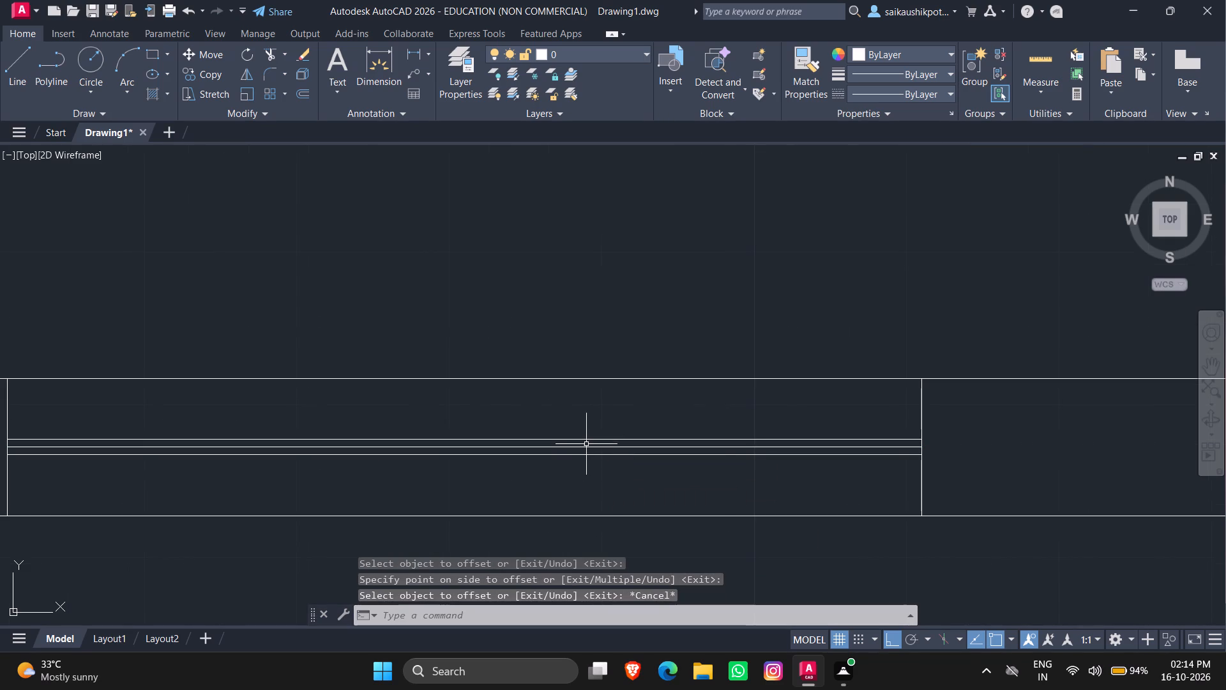
Delete the horizontal centre line between the two glazing lines of the lower-right room's bottom wall window.
click(586, 445)
key(Delete)
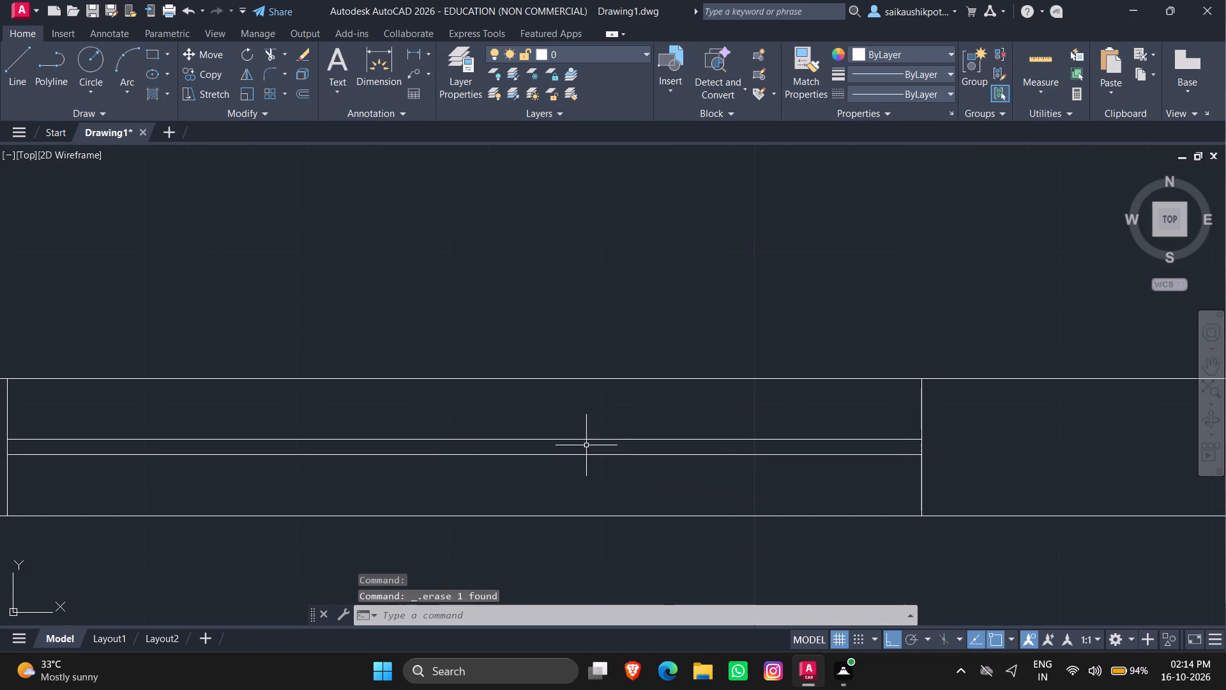
key(Escape)
key(Escape)
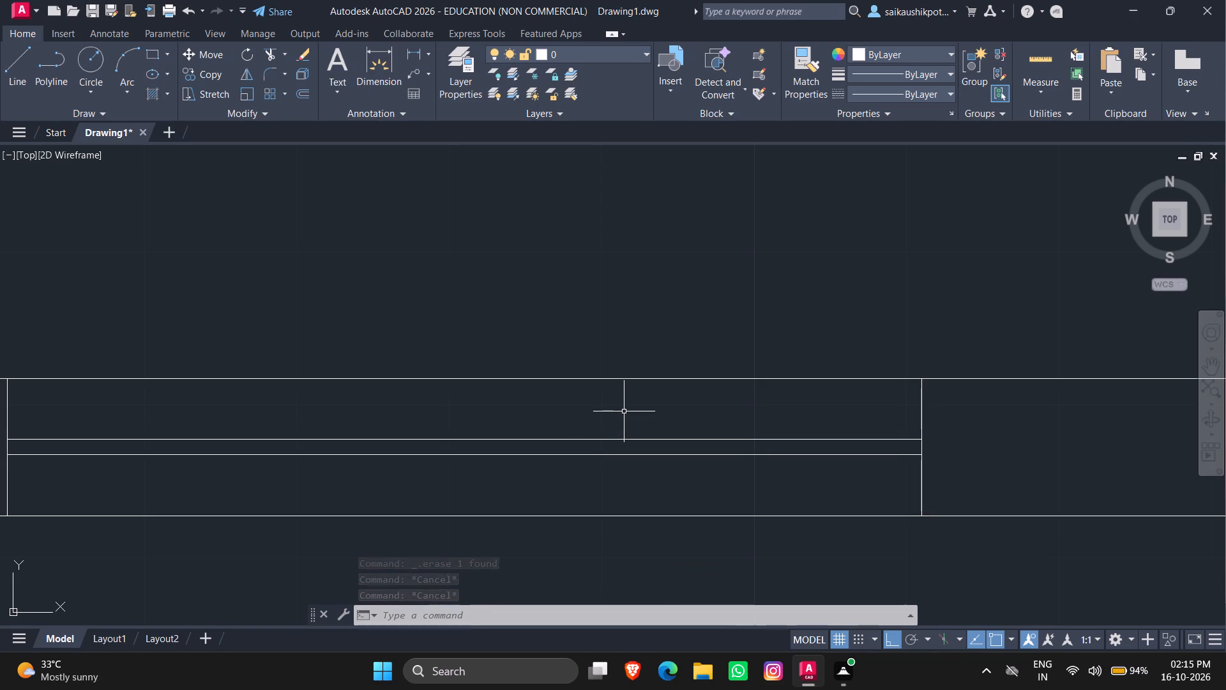
key(Escape)
key(Escape)
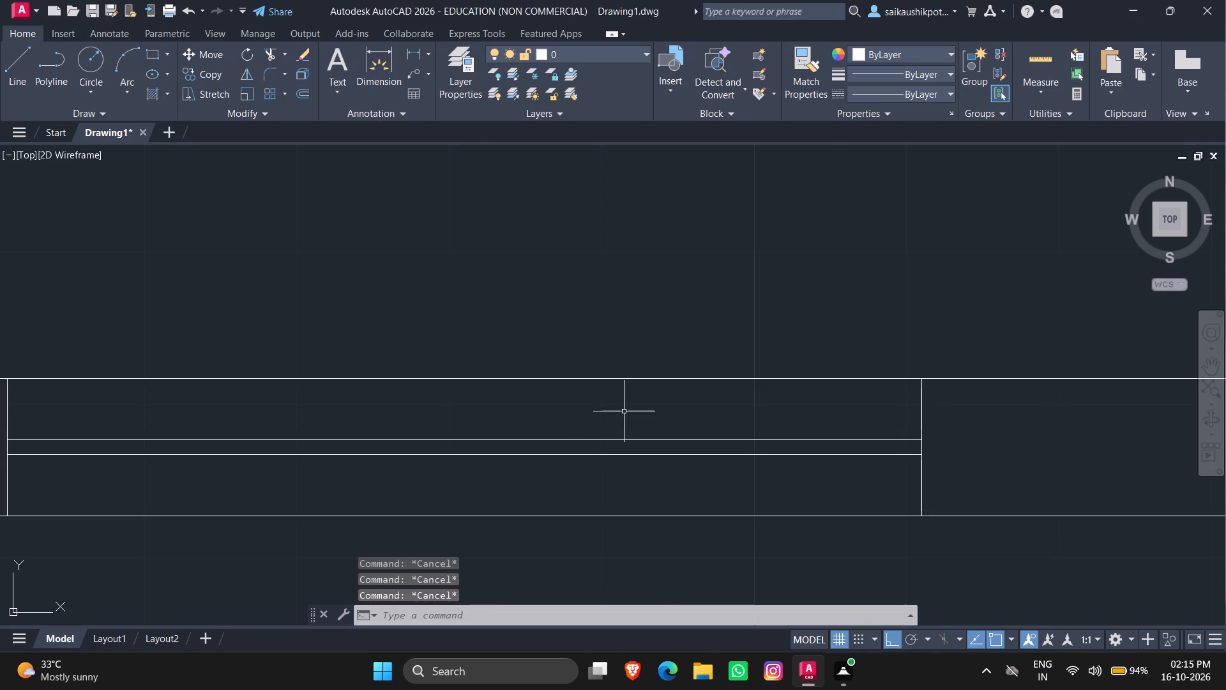
Draw vertical lines across the bottom outer wall from both lower inner corners of the narrow room beside the entrance door.
scroll(630, 420, down, 5)
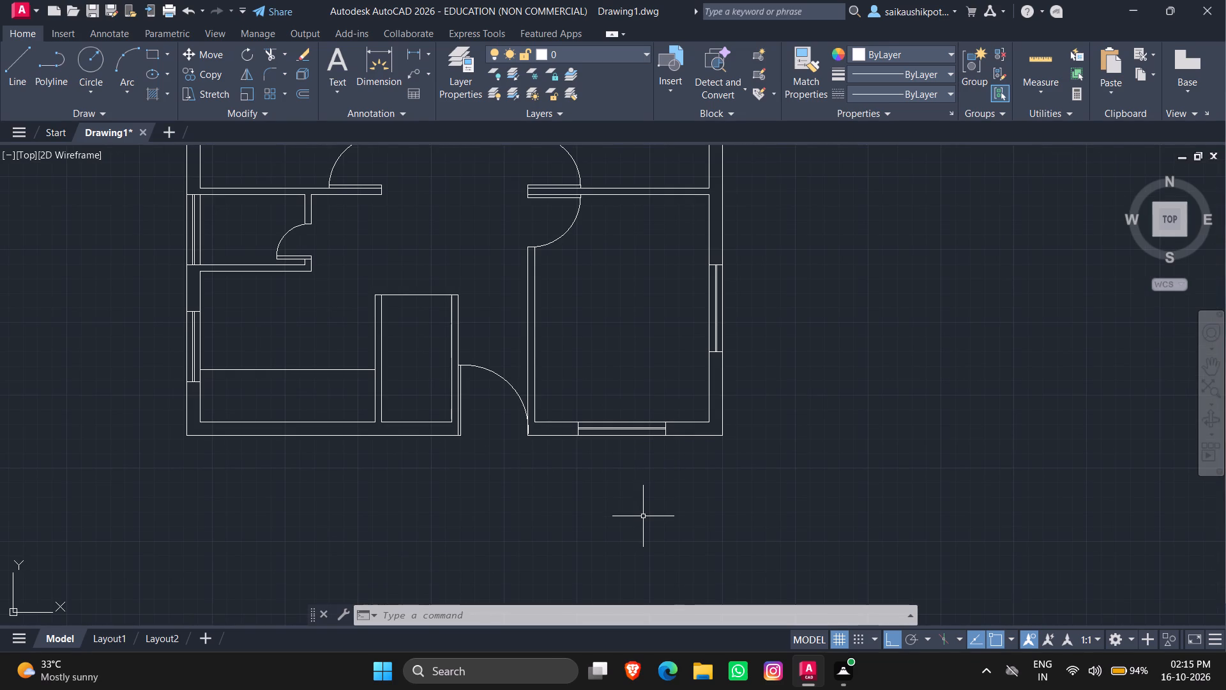
scroll(379, 438, up, 3)
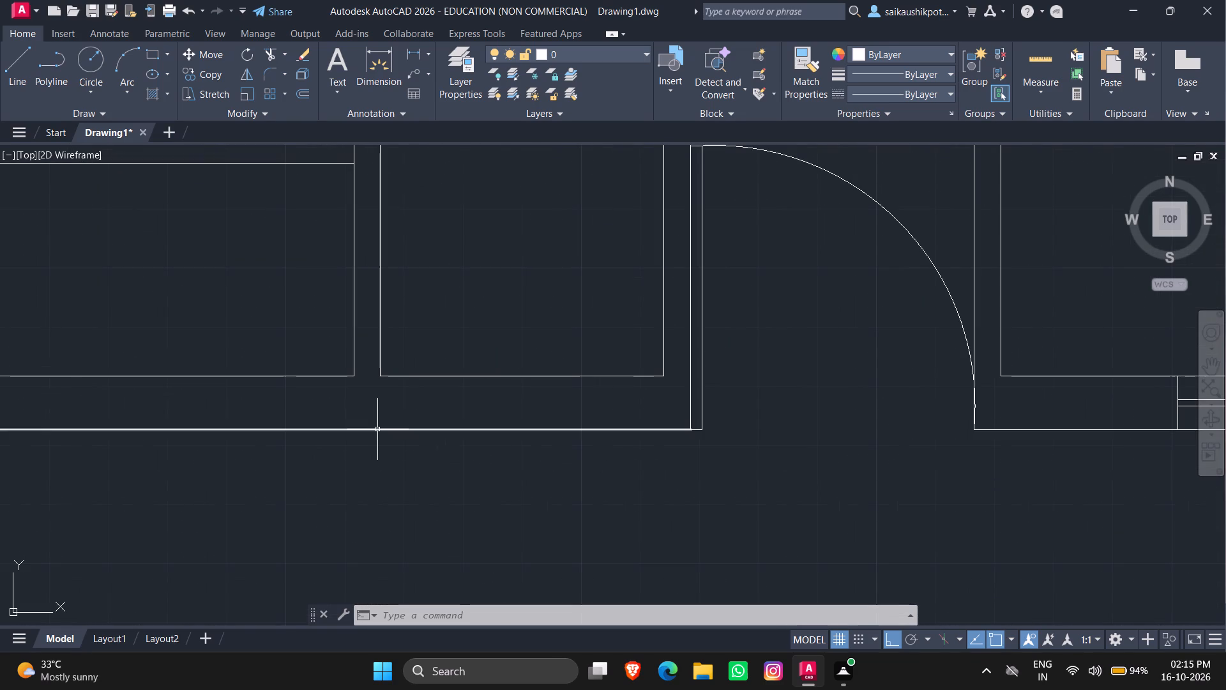
key(l)
key(Return)
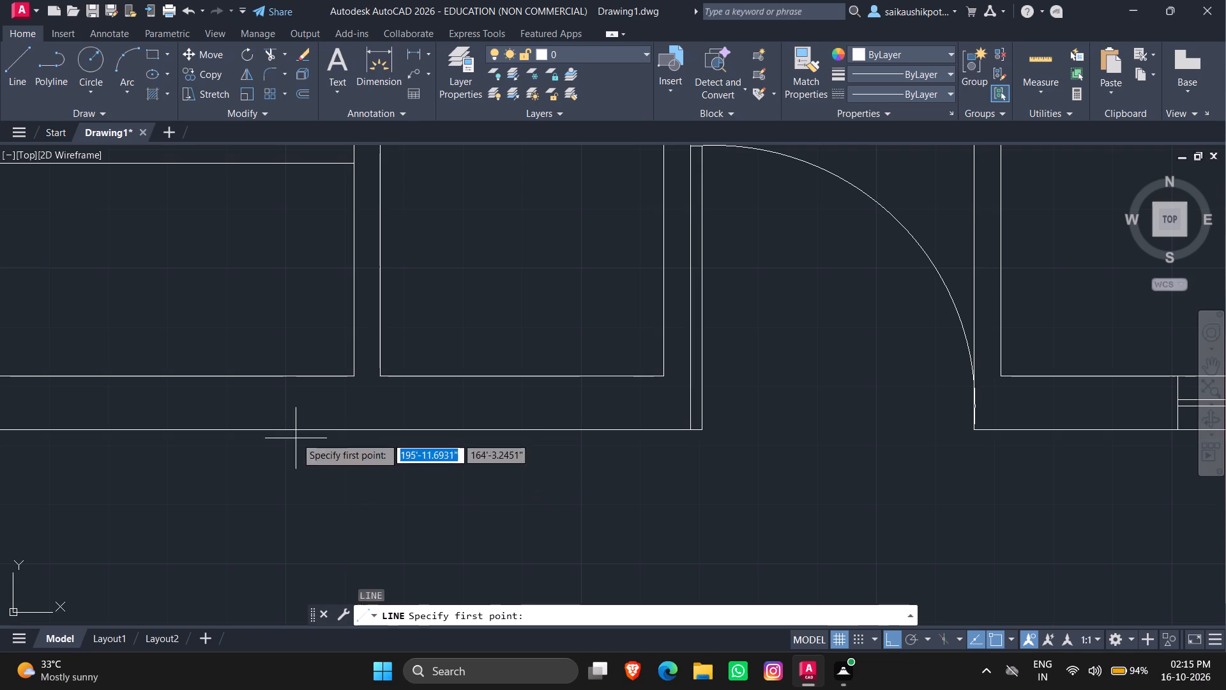
click(382, 377)
click(379, 427)
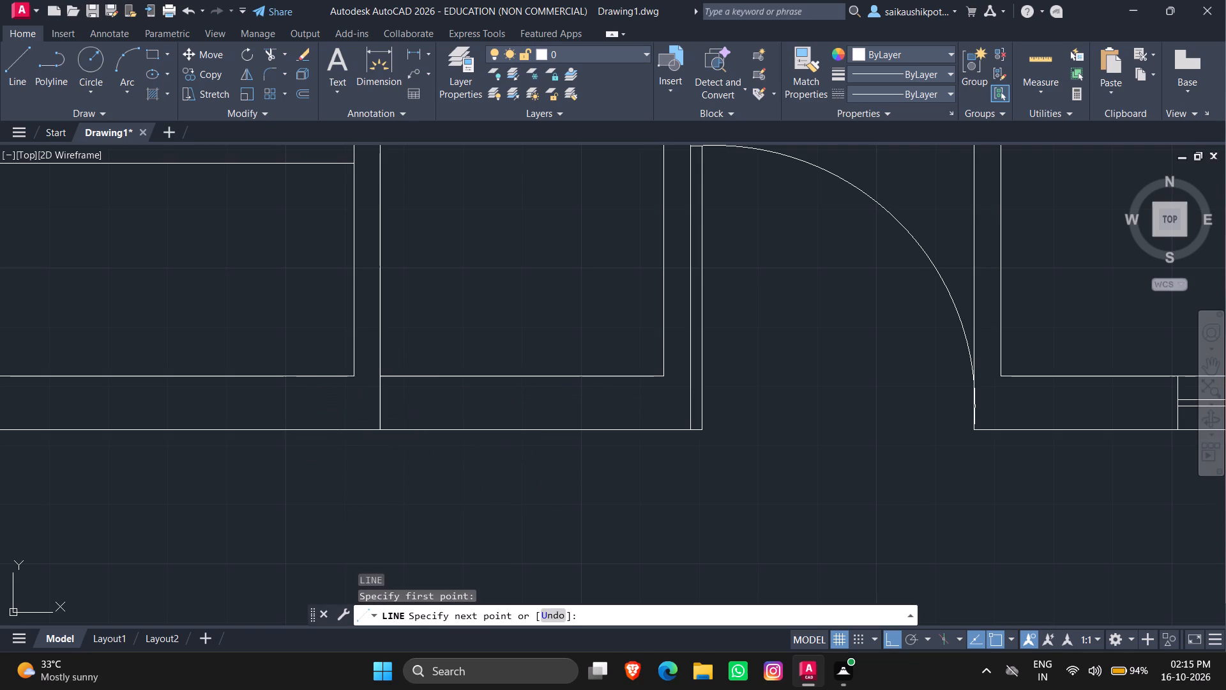
key(Escape)
key(space)
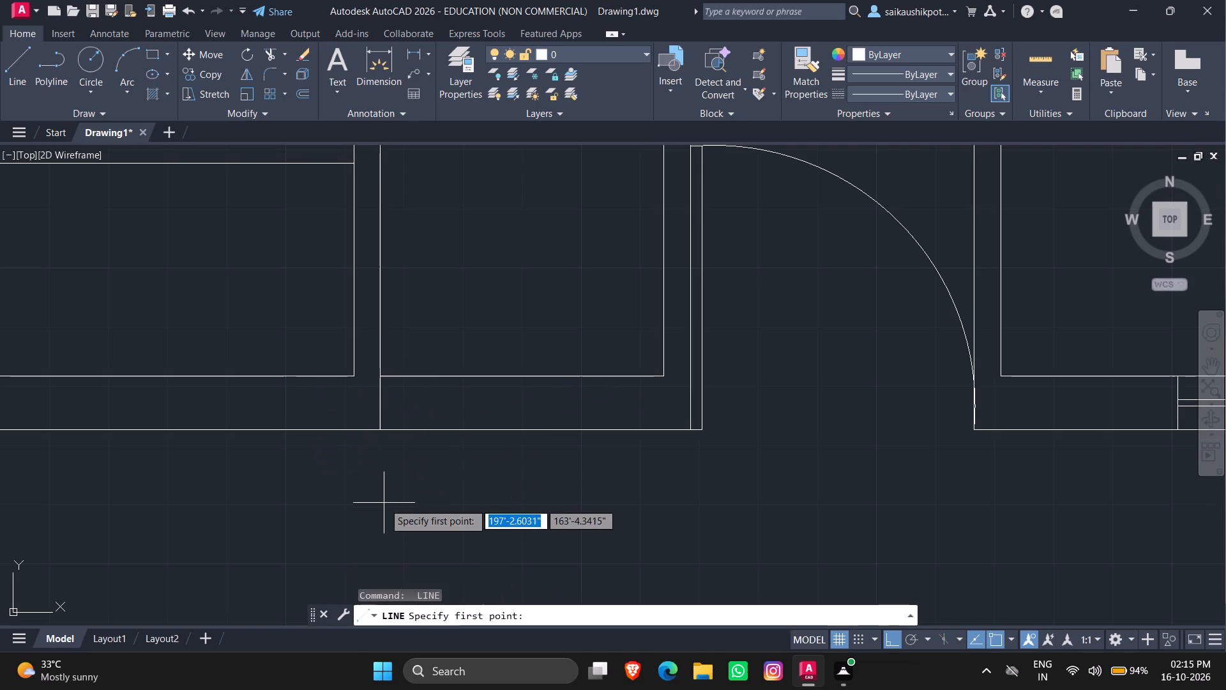
click(663, 378)
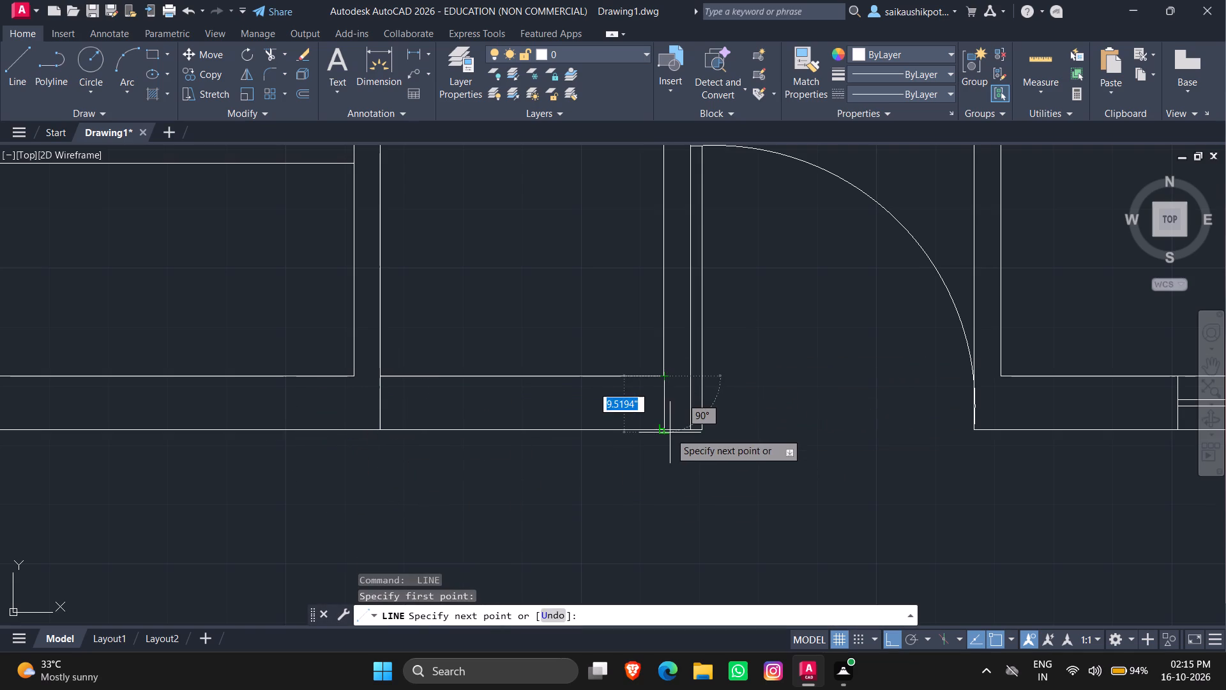
click(670, 433)
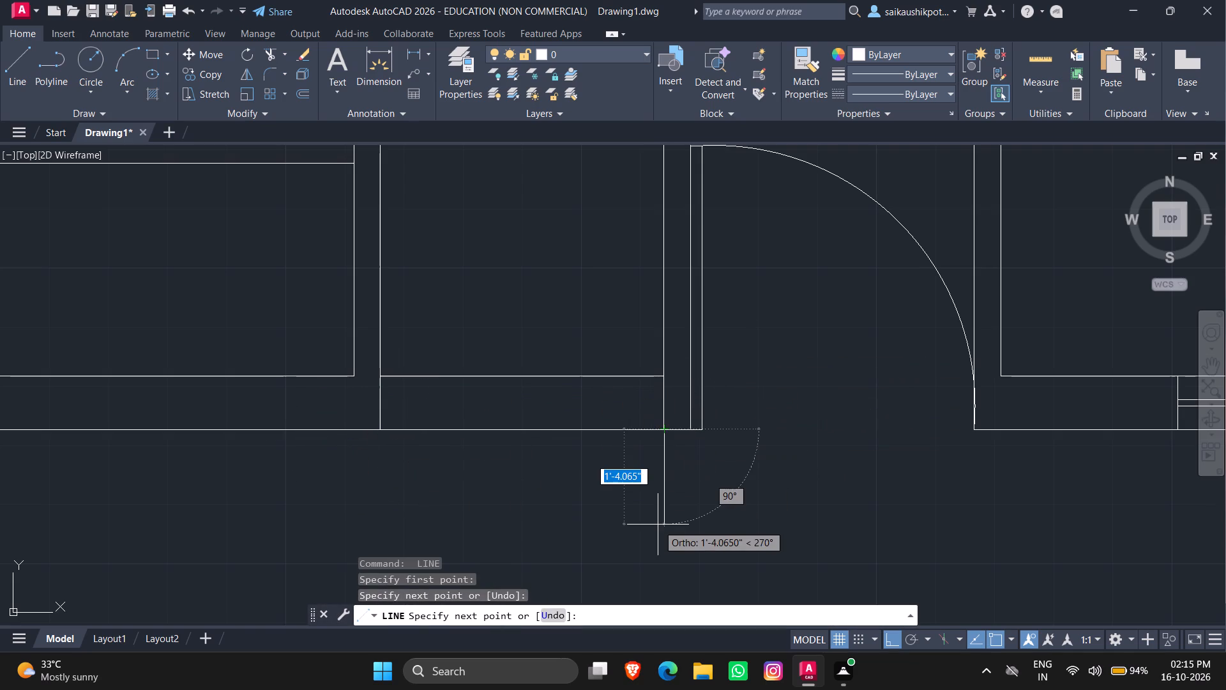
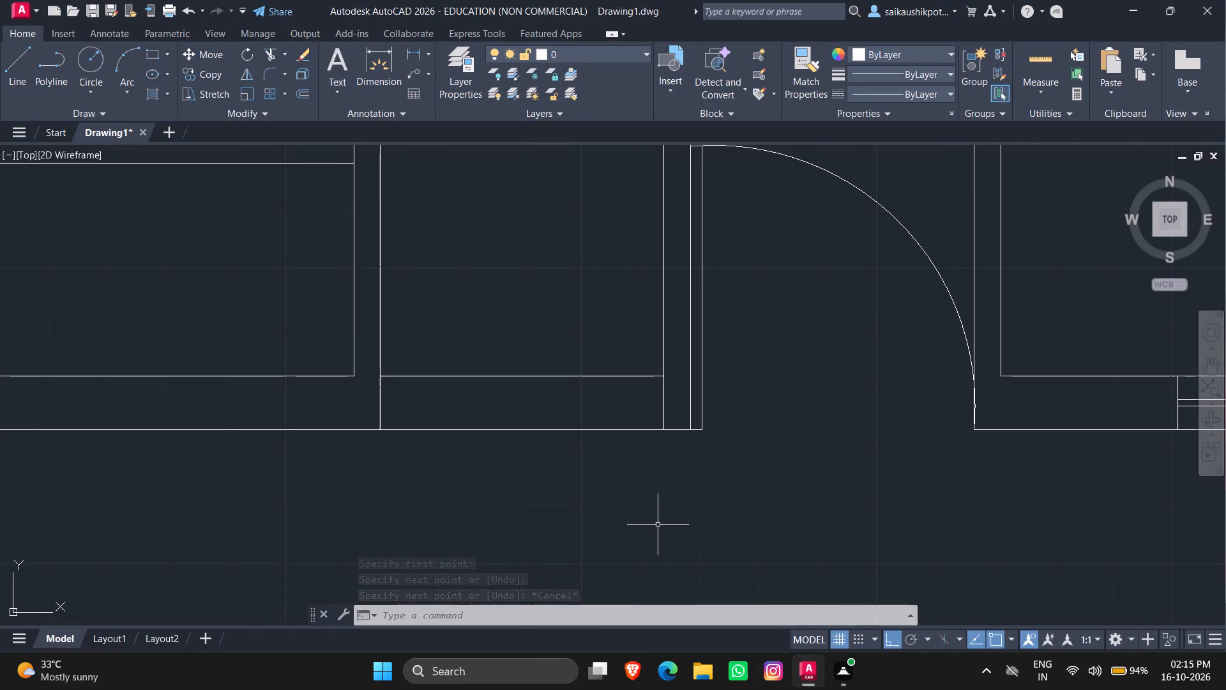
Draw a horizontal centre line between the midpoints of the two vertical lines in the narrow room's bottom wall.
key(Escape)
key(Escape)
key(Escape)
key(l)
key(Return)
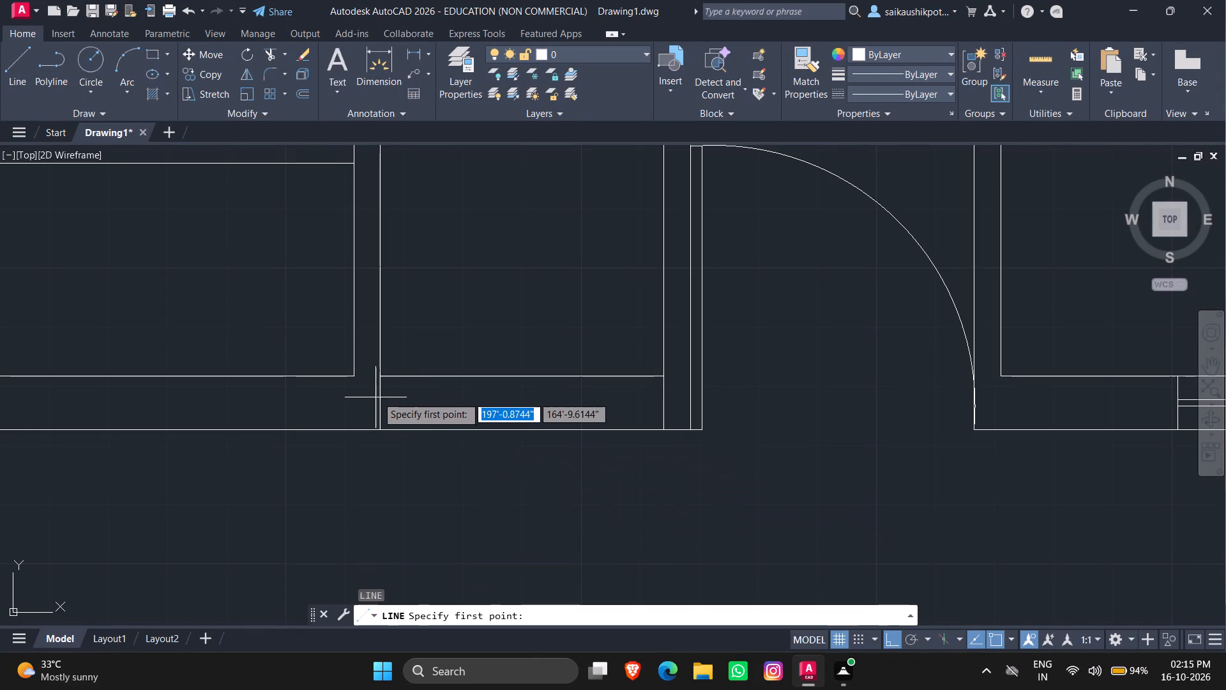
click(379, 402)
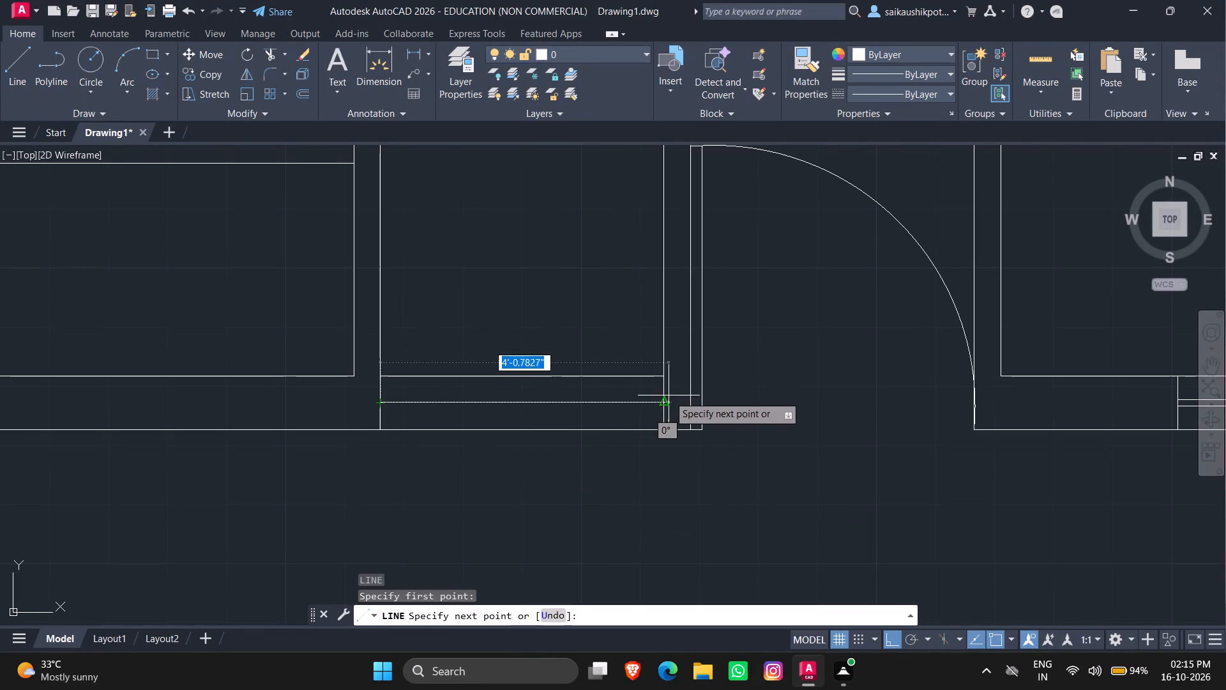
click(665, 402)
key(Escape)
key(Escape)
key(Escape)
key(Escape)
key(Escape)
key(Escape)
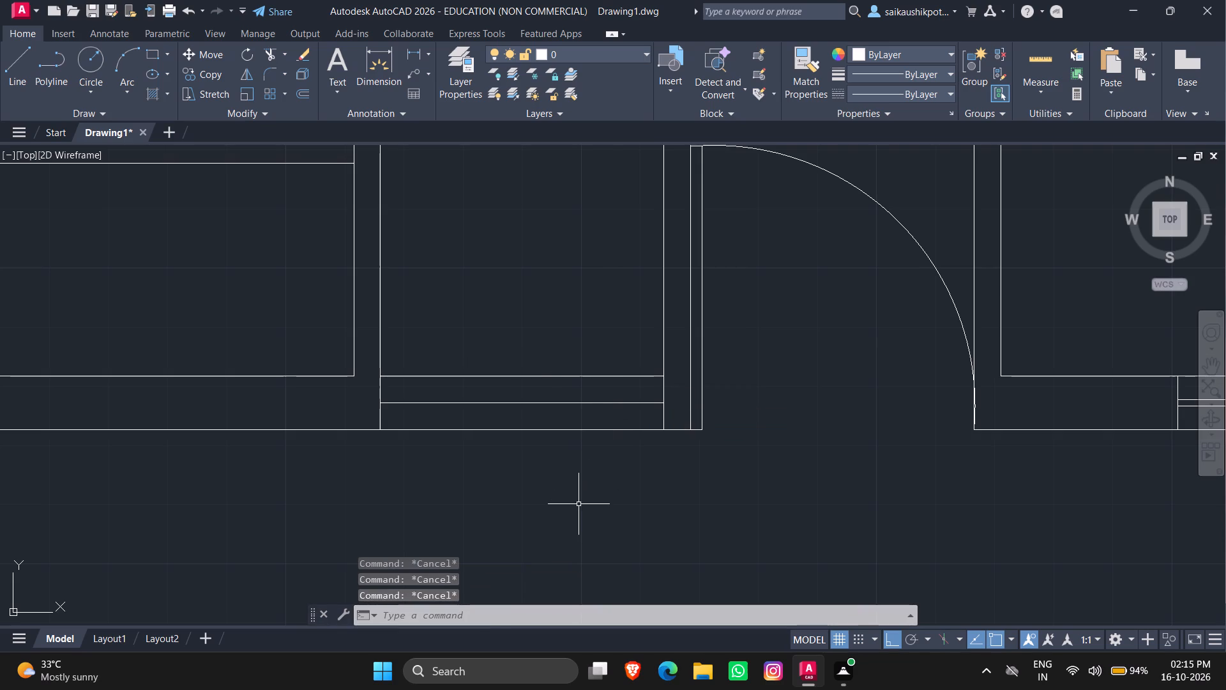
Offset the narrow room's window centre line 0.5" upward and downward as double glazing lines.
key(o)
key(Return)
text(0.5")
key(Return)
click(503, 402)
click(524, 374)
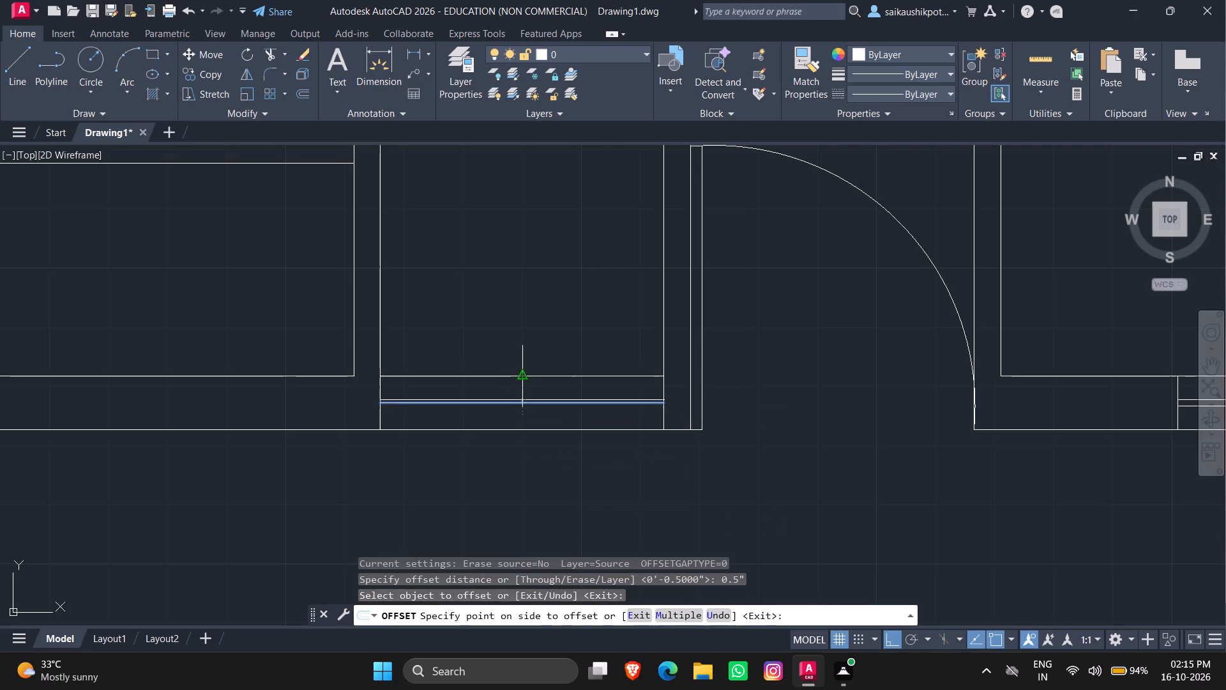
scroll(510, 405, up, 3)
click(486, 397)
click(492, 433)
key(Escape)
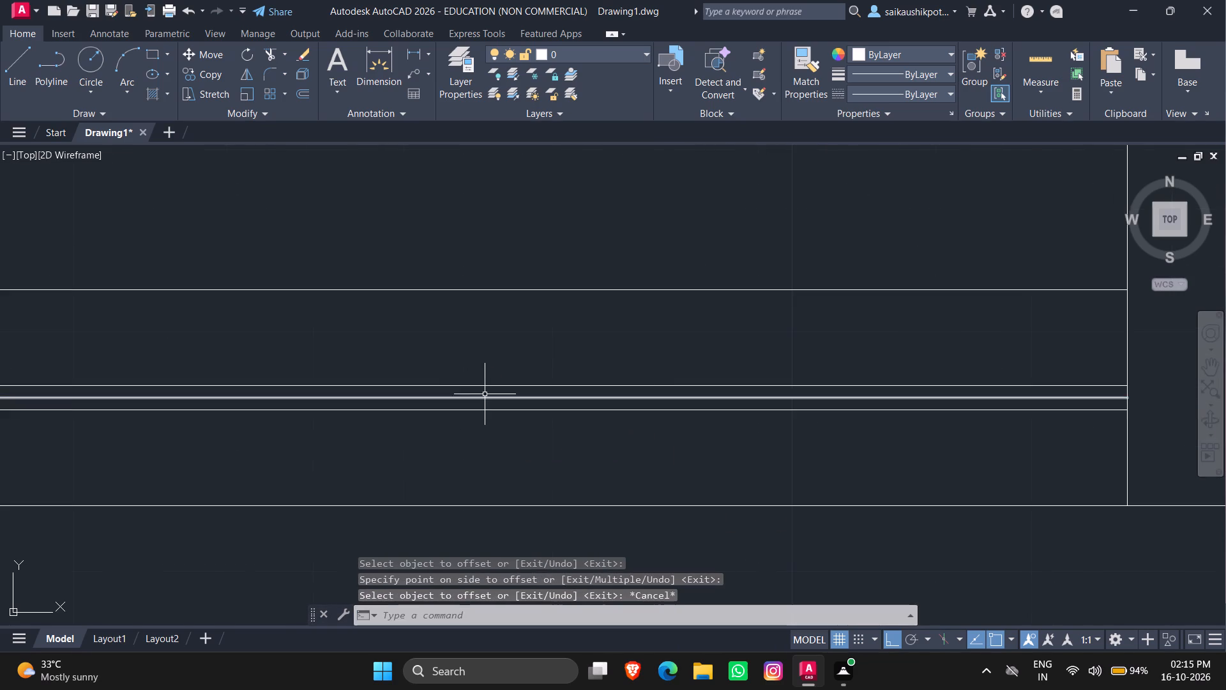
Delete the horizontal centre line between the two glazing lines of the narrow room's bottom wall window.
click(484, 392)
click(484, 403)
key(Delete)
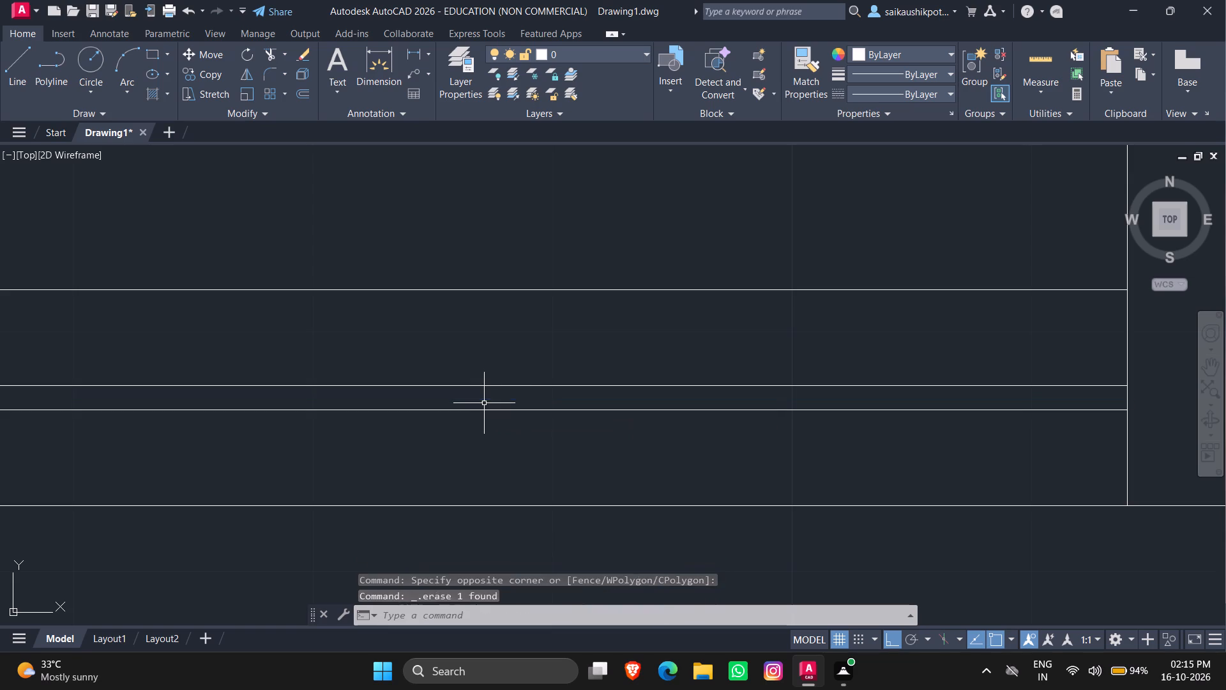
key(Escape)
key(Escape)
scroll(484, 403, down, 5)
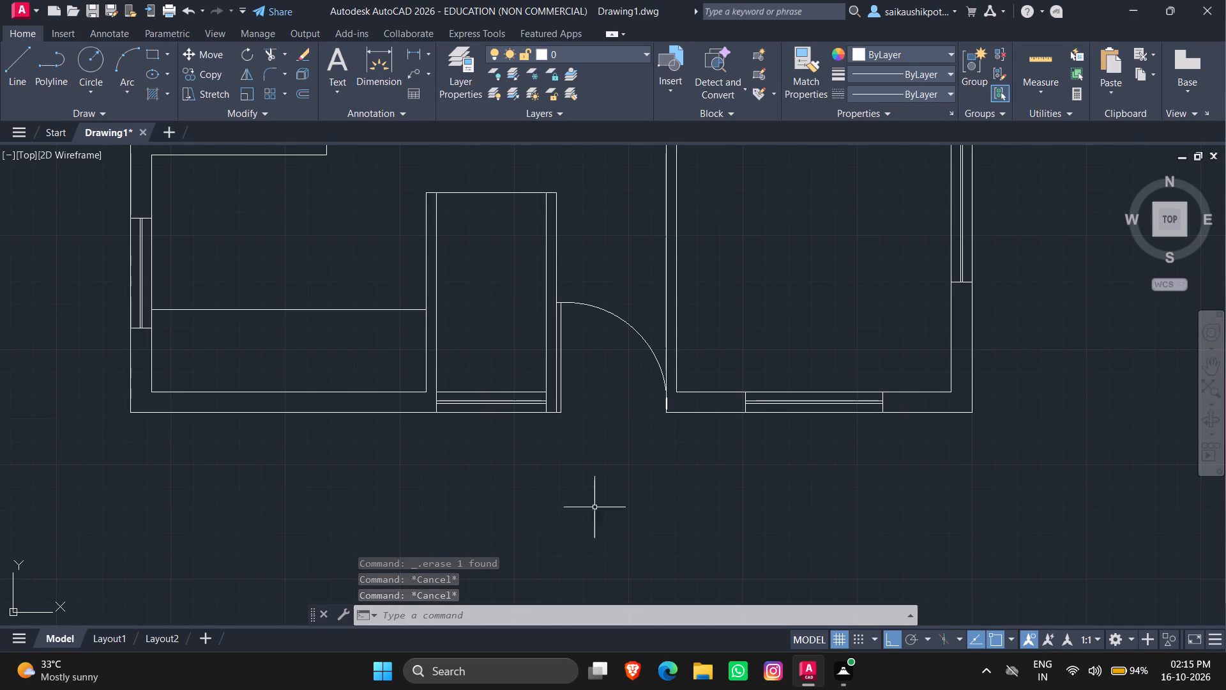
Insert the recent two-burner stove block onto the kitchen counter, towards its right end.
click(62, 26)
click(15, 95)
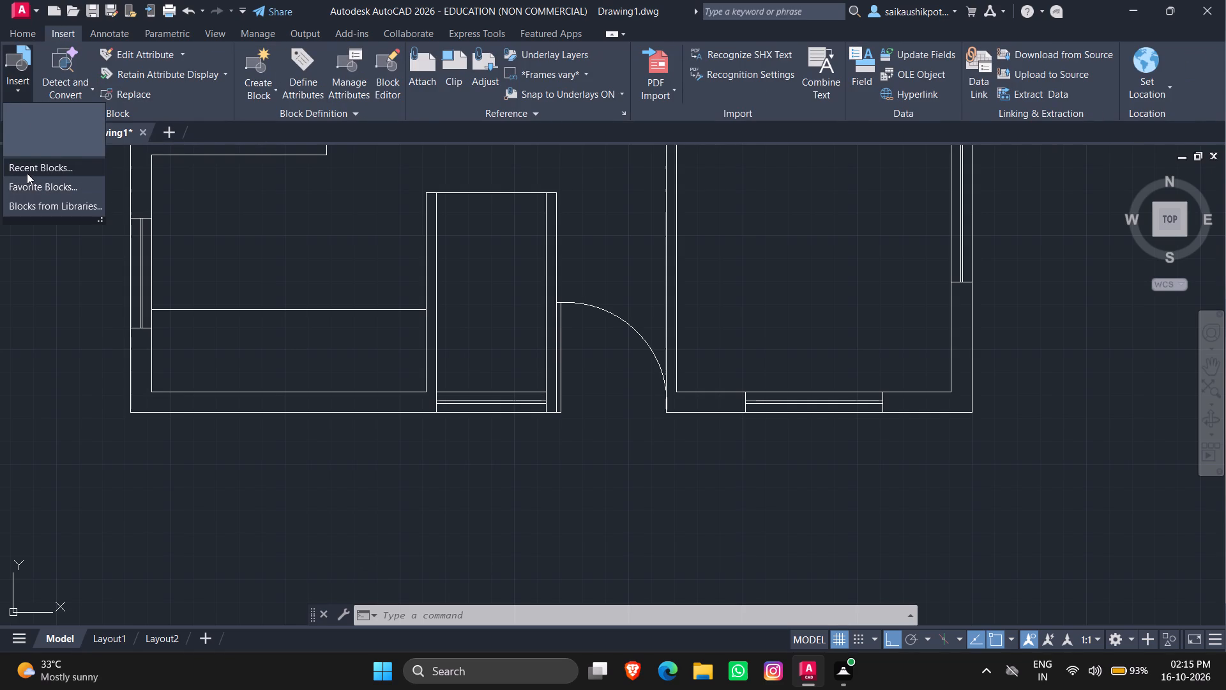
click(27, 173)
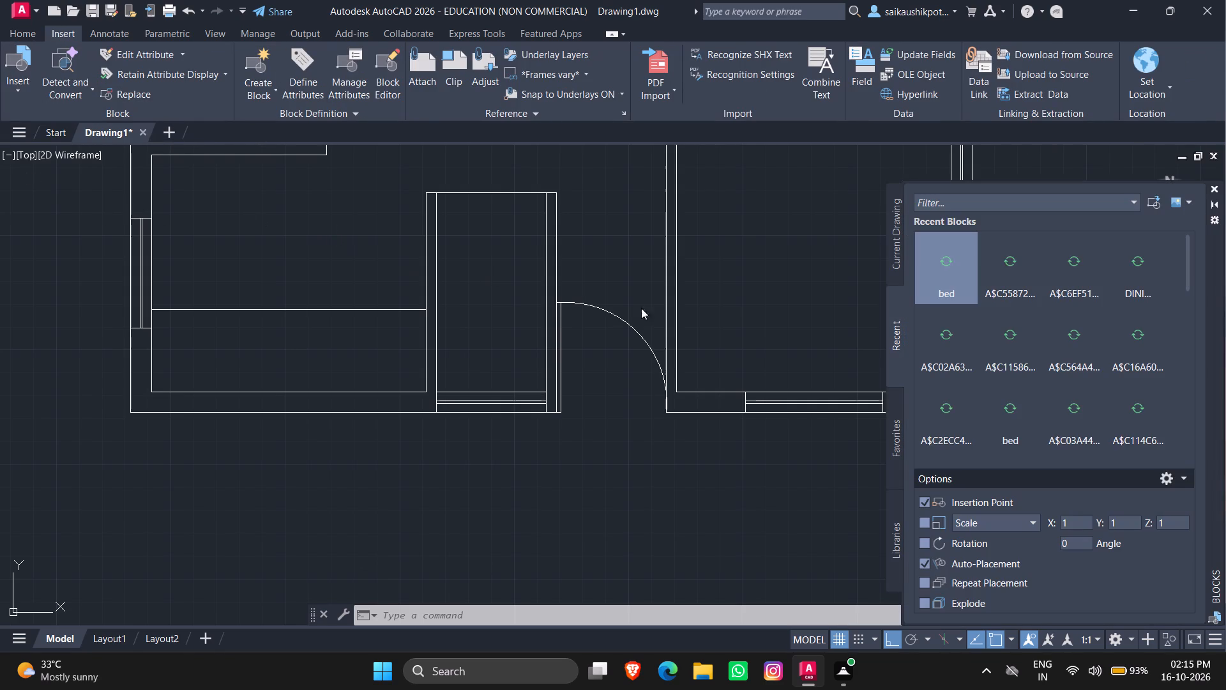
scroll(1066, 367, down, 1)
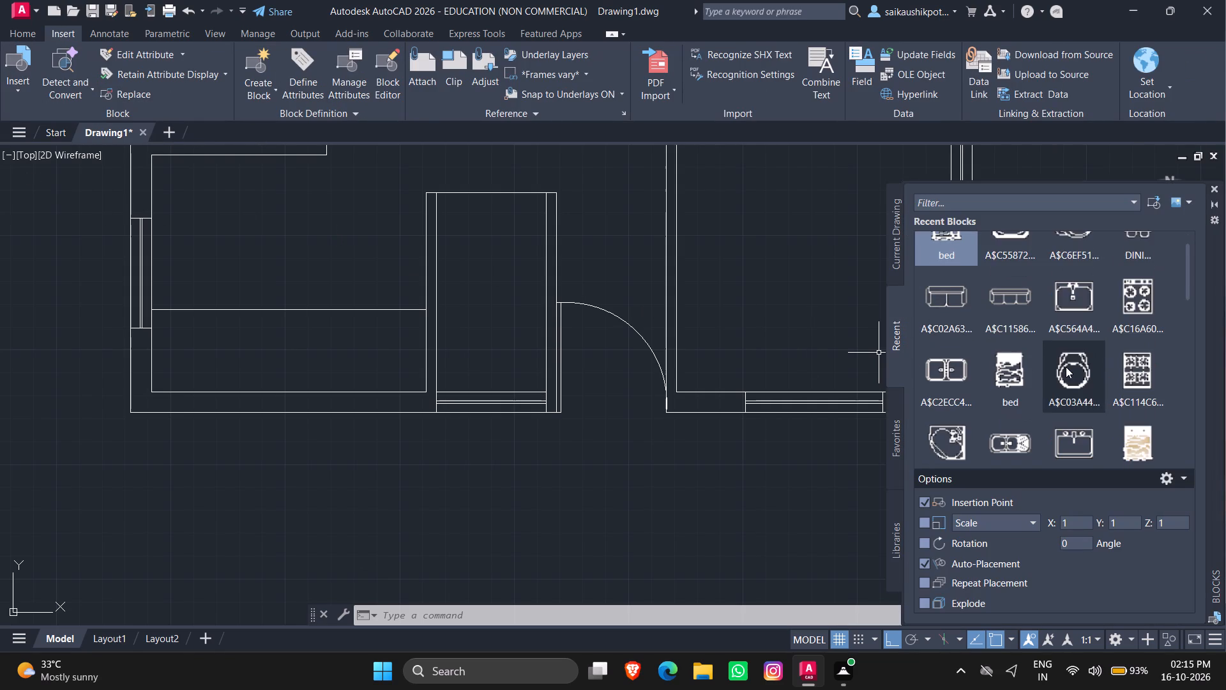
scroll(1066, 367, down, 4)
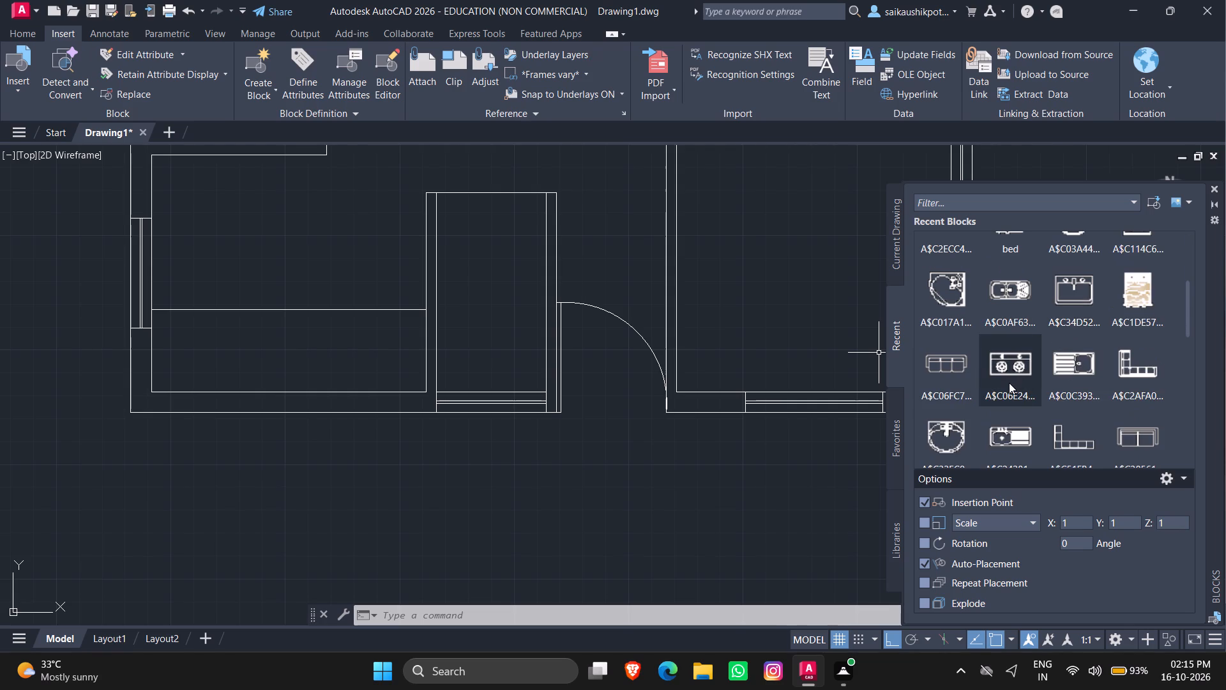
click(1009, 383)
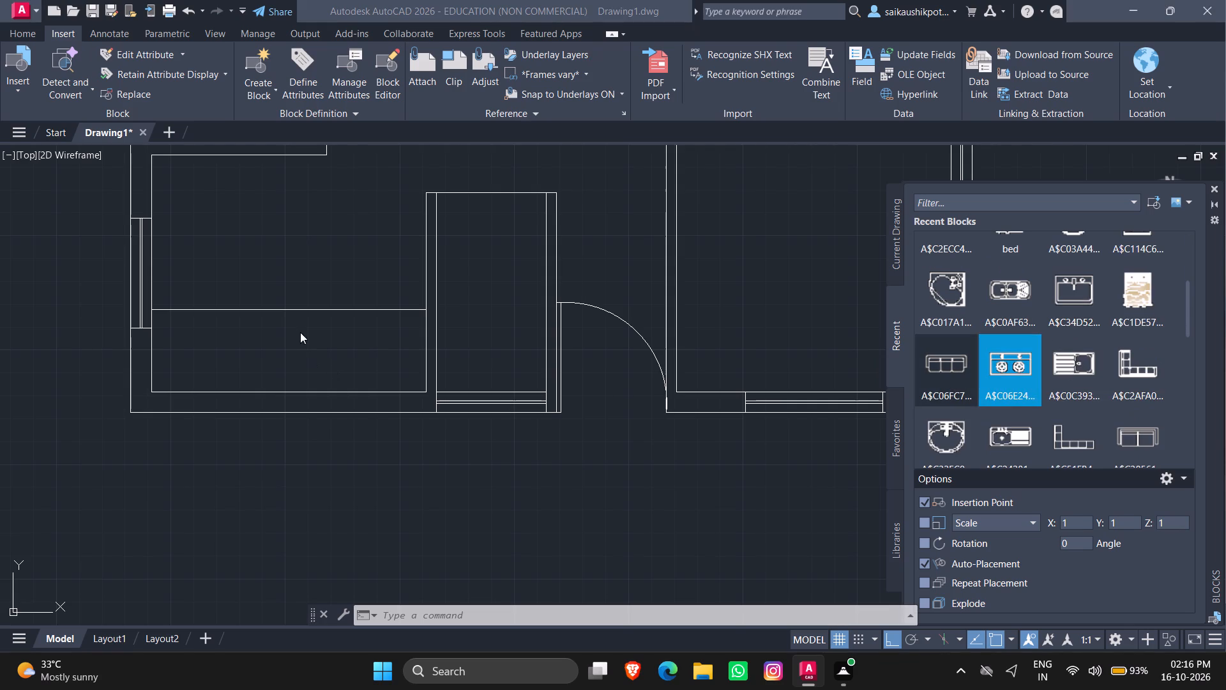
scroll(300, 374, up, 2)
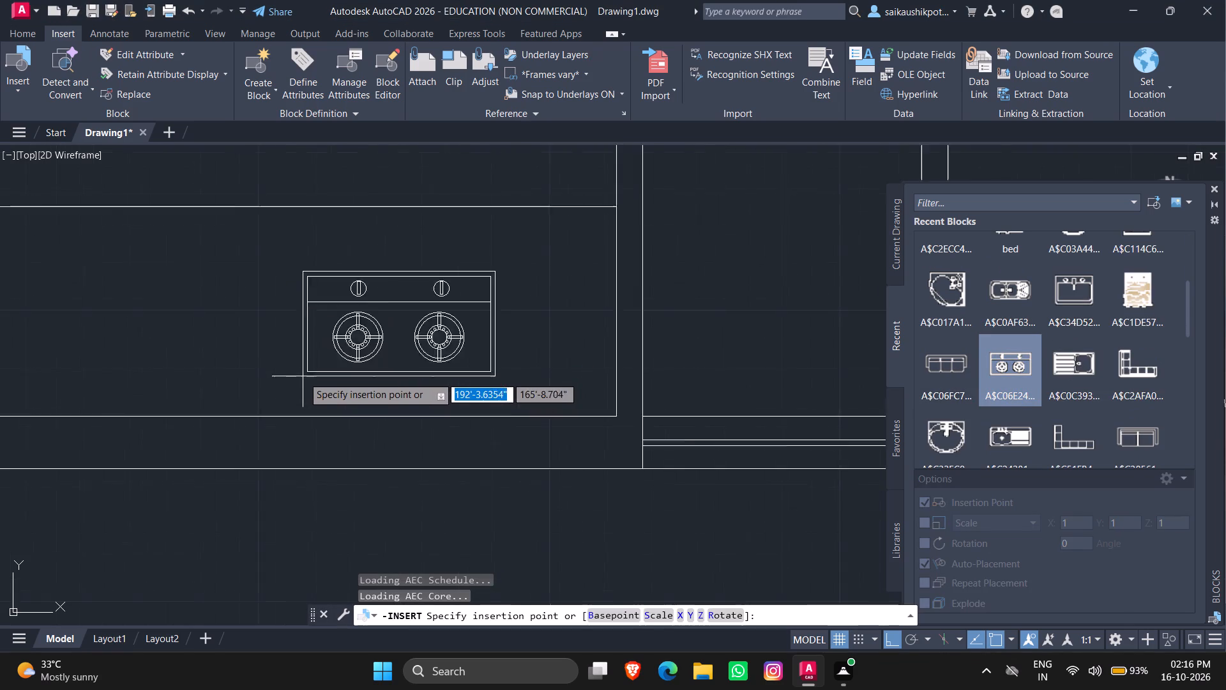
scroll(303, 376, up, 1)
scroll(333, 376, down, 1)
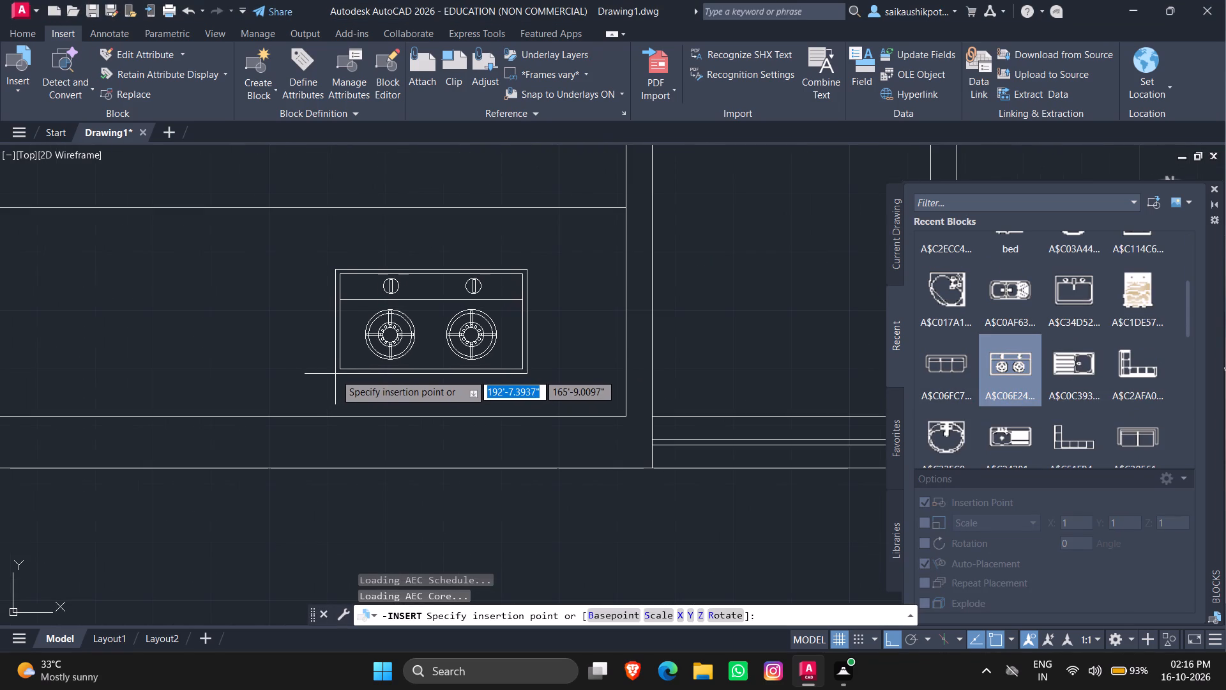
click(338, 360)
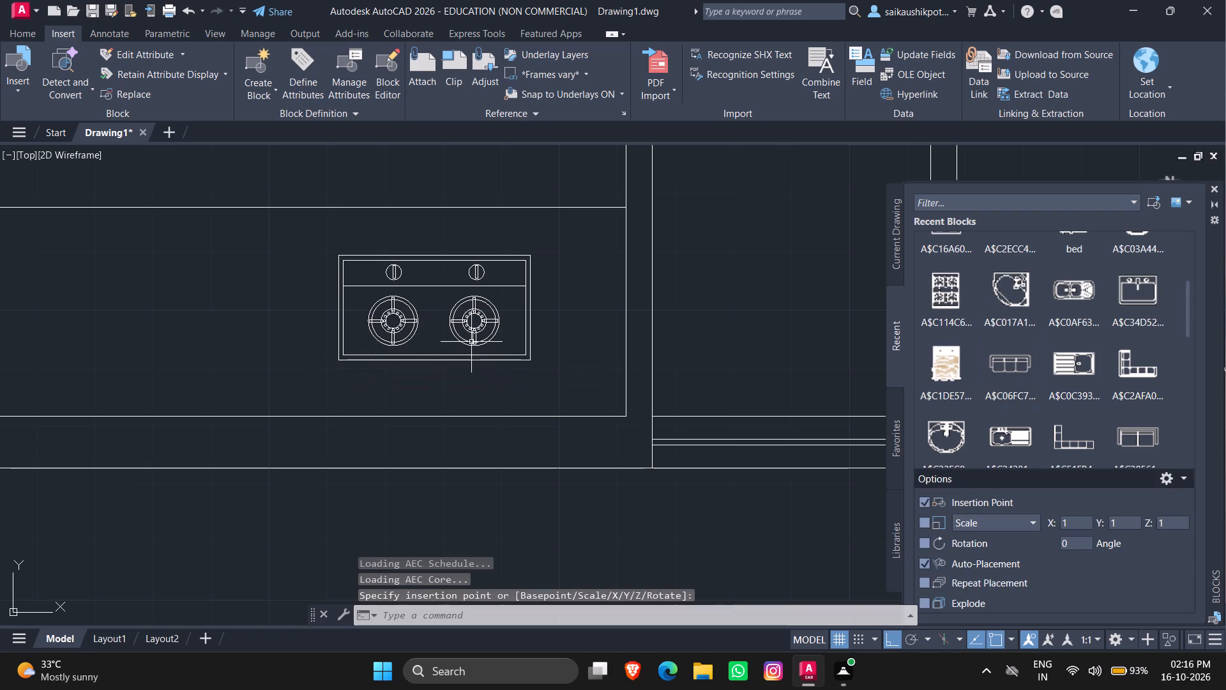
Insert the kitchen sink block A$C0C3933DC in the empty space below the kitchen.
scroll(547, 378, down, 2)
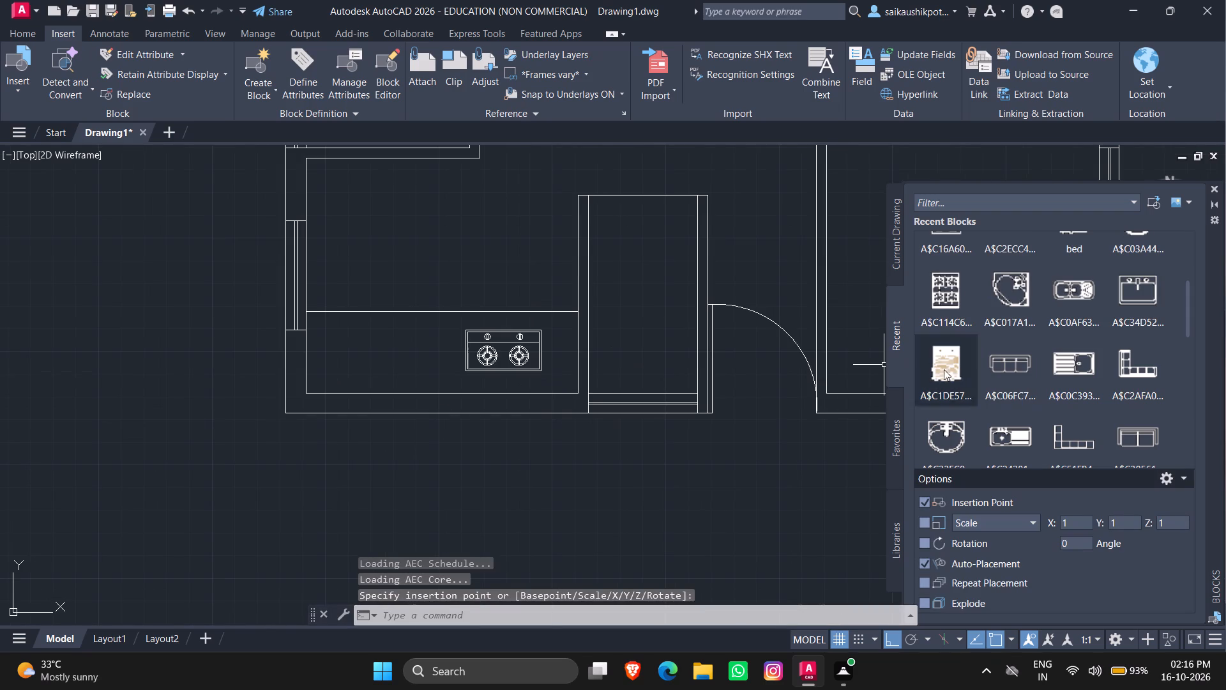
click(1061, 381)
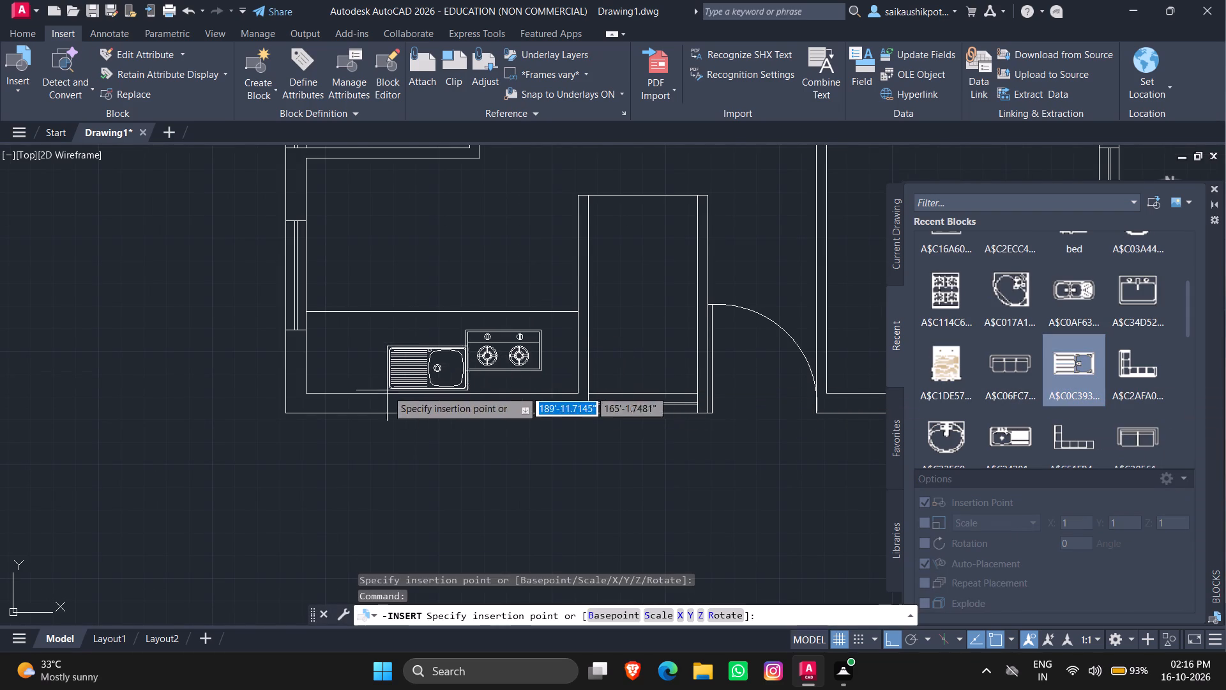
click(367, 489)
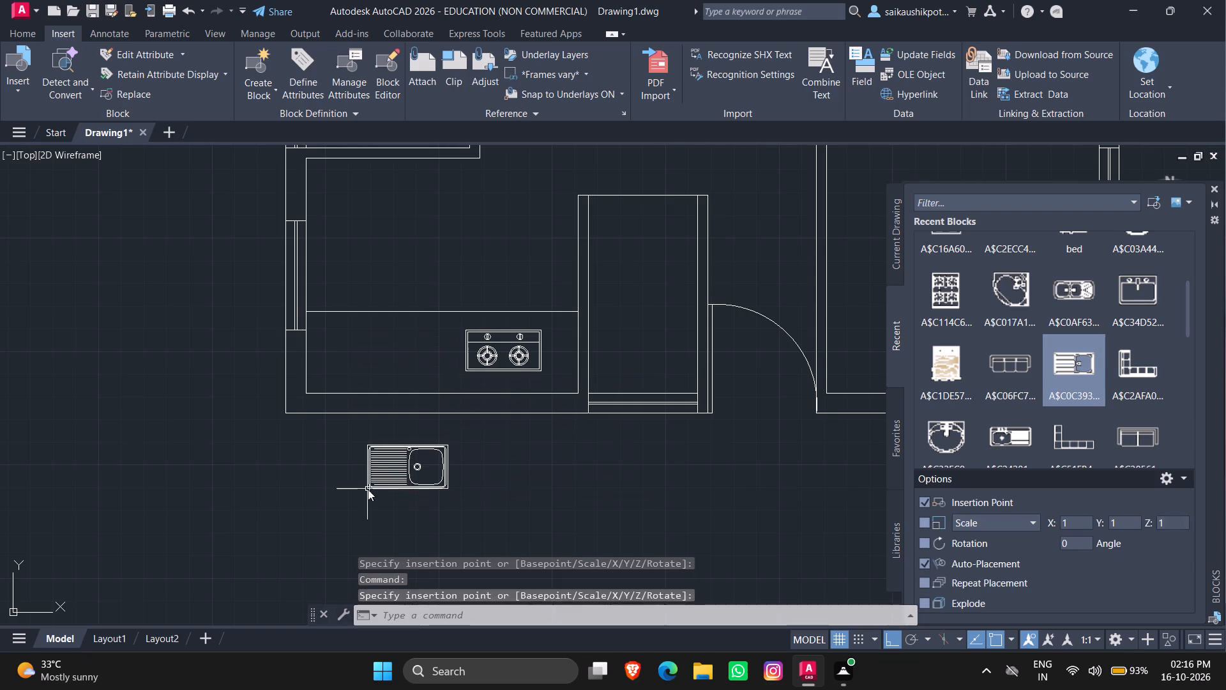
Mirror the kitchen sink about a vertical line at its right edge, erasing the source object.
click(426, 443)
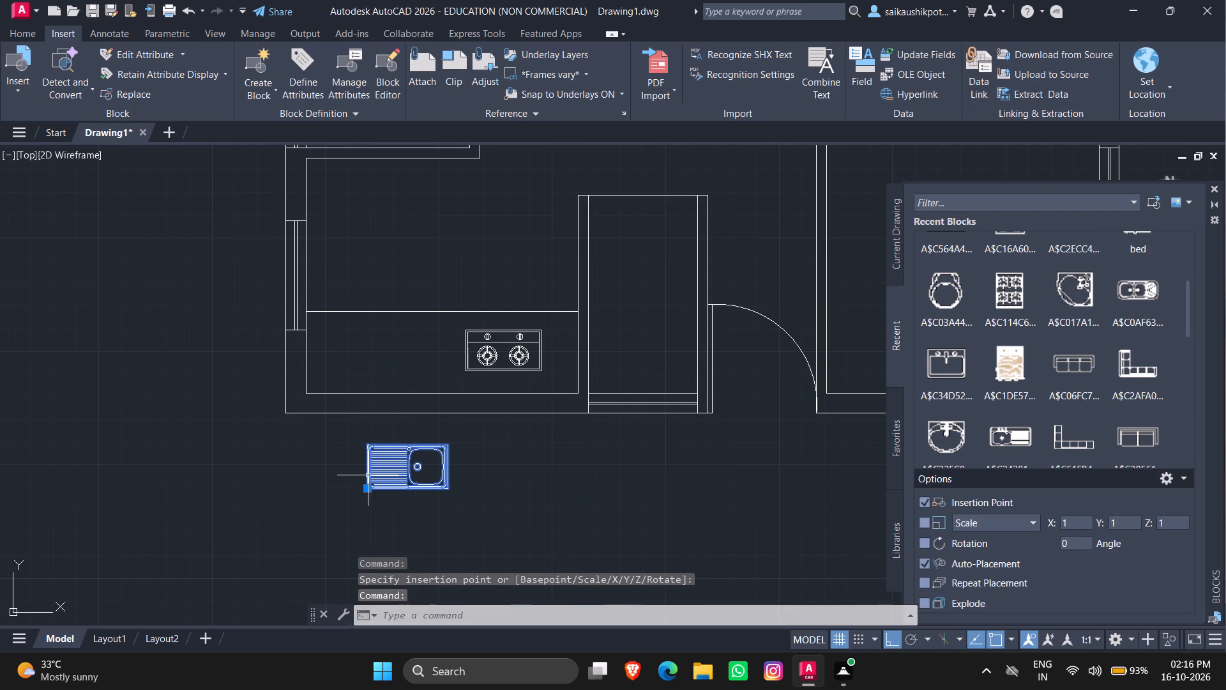
key(m)
key(i)
key(Insert)
key(Return)
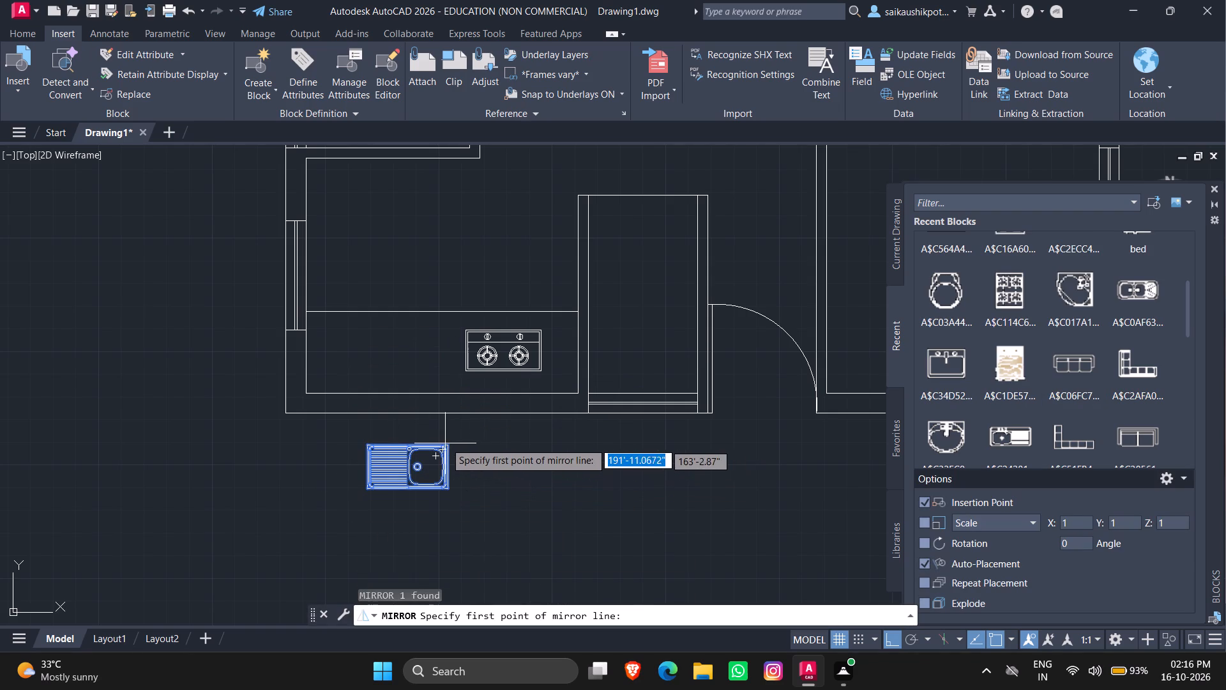
click(445, 441)
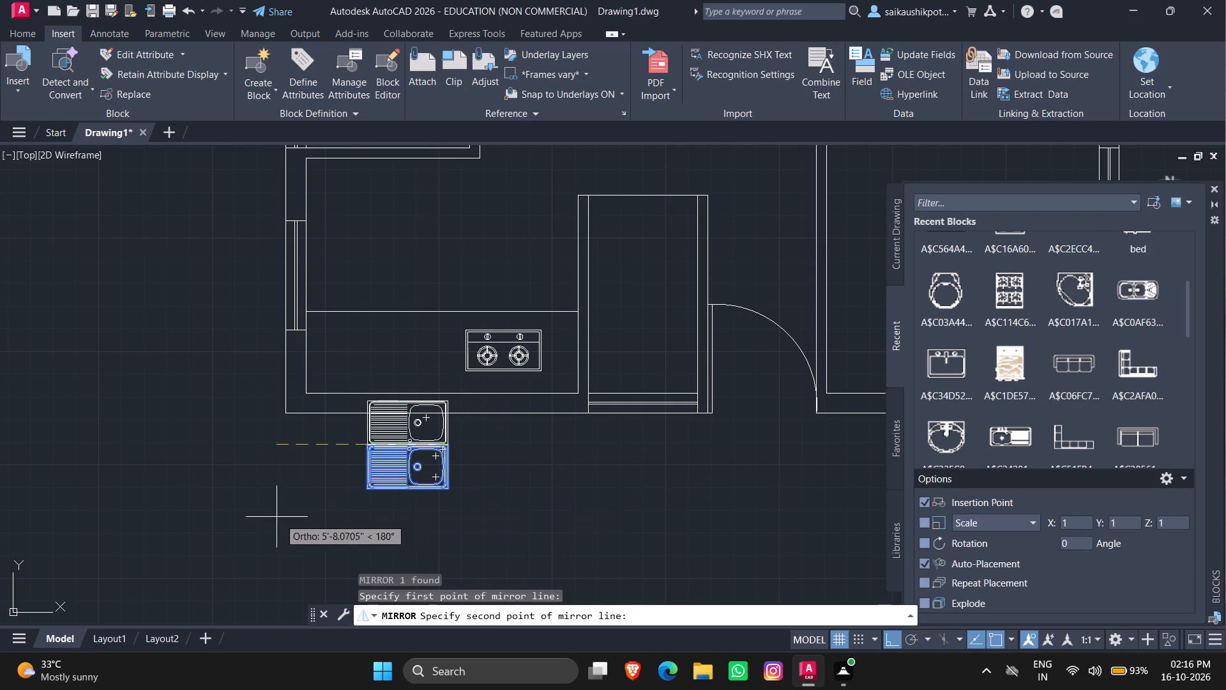
click(459, 525)
drag(487, 560, 459, 525)
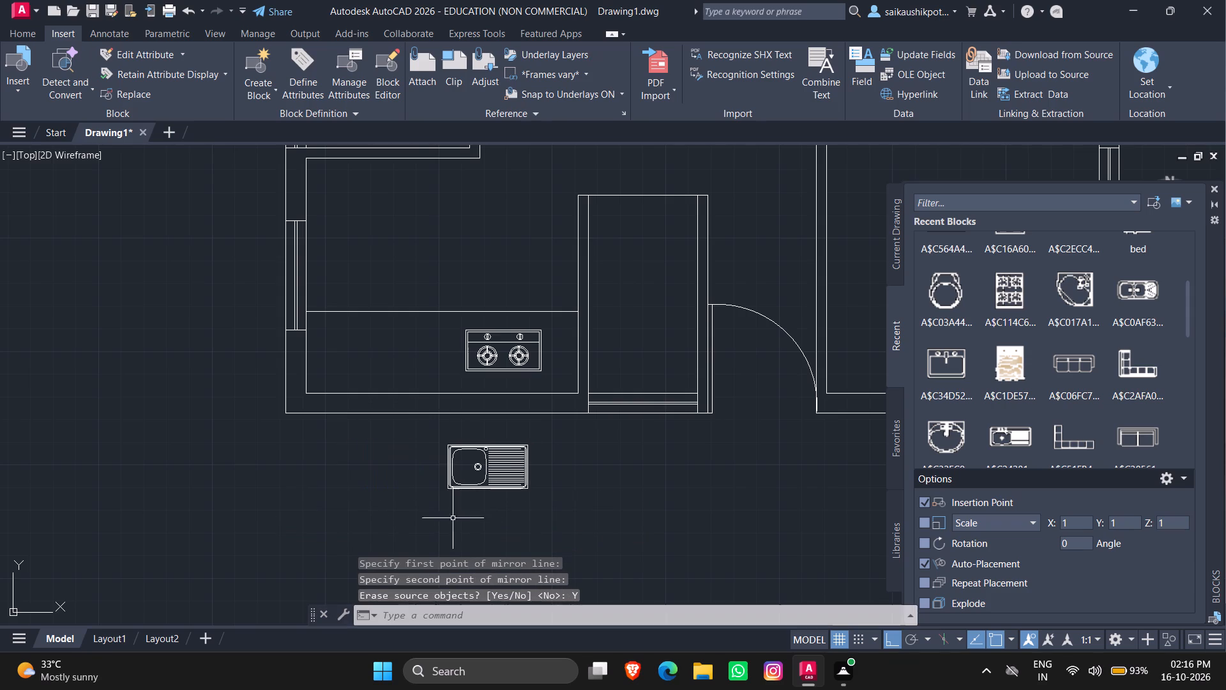
Move the mirrored sink by its insertion point onto the kitchen counter left of the stove, with ortho off.
click(532, 465)
click(444, 475)
scroll(529, 479, up, 2)
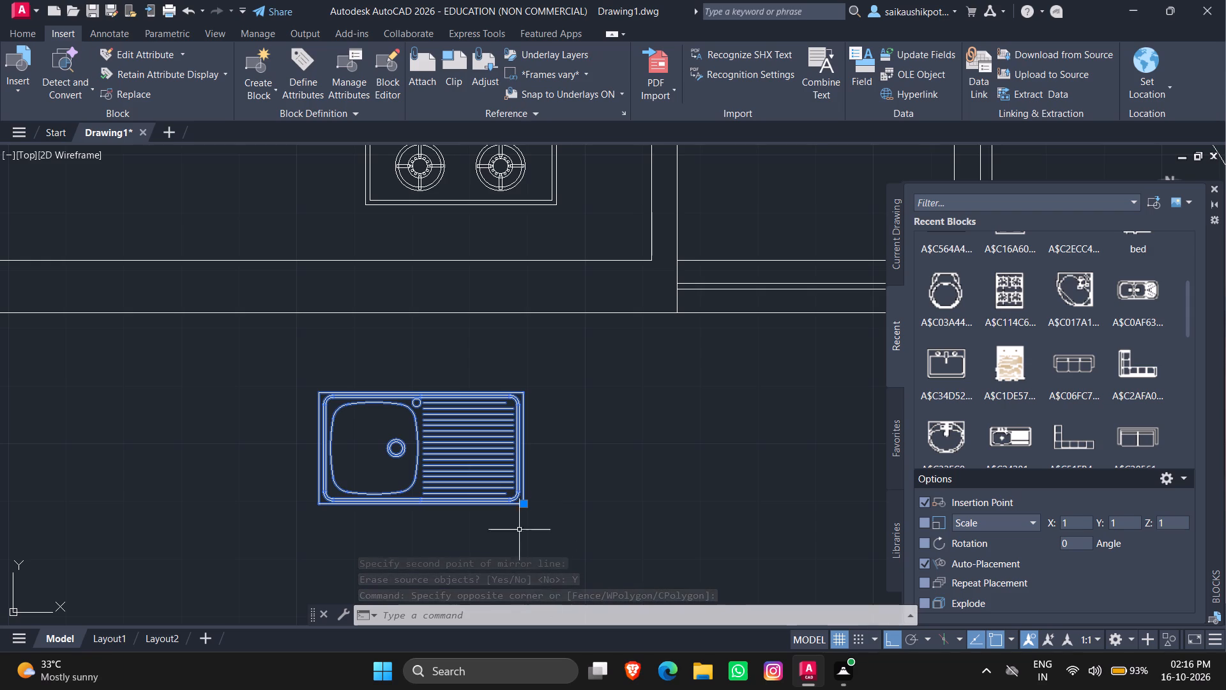
click(527, 507)
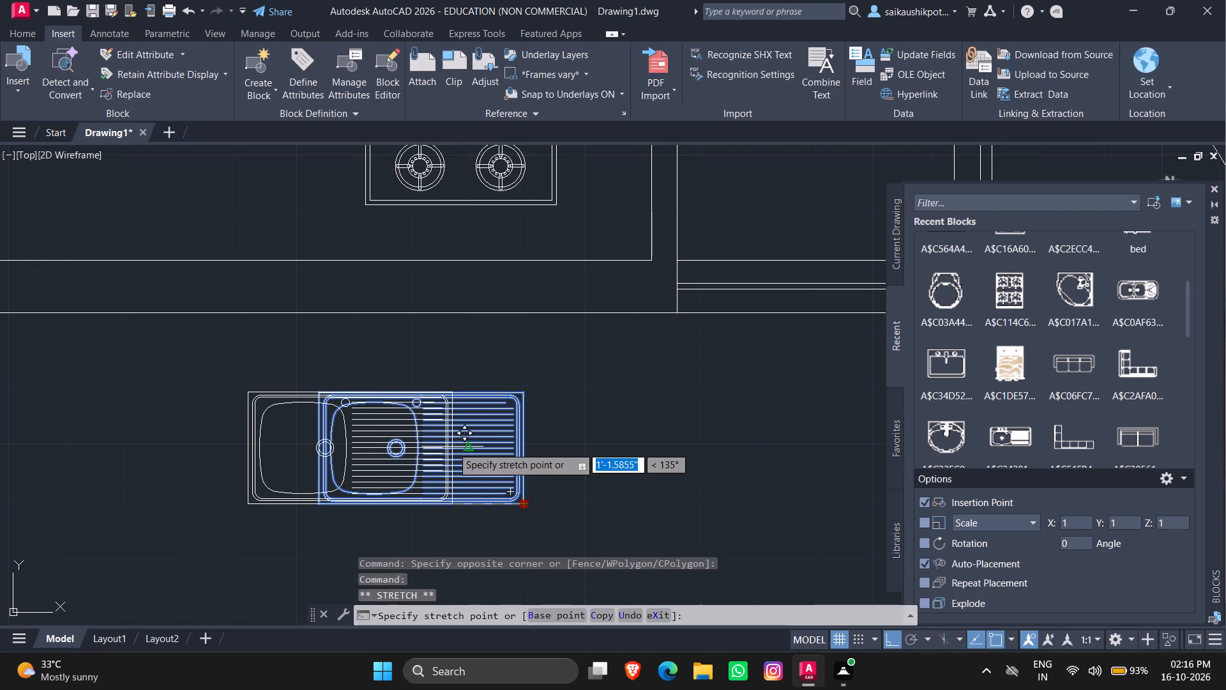
key(F8)
scroll(602, 466, down, 2)
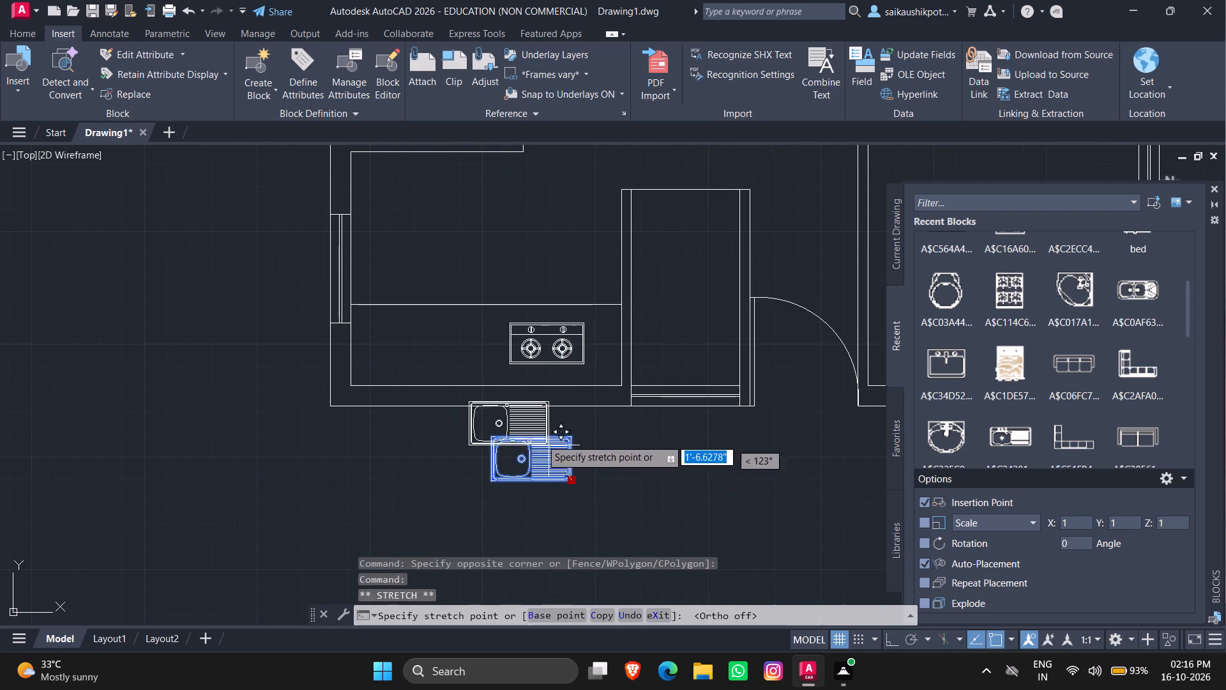
scroll(458, 372, up, 2)
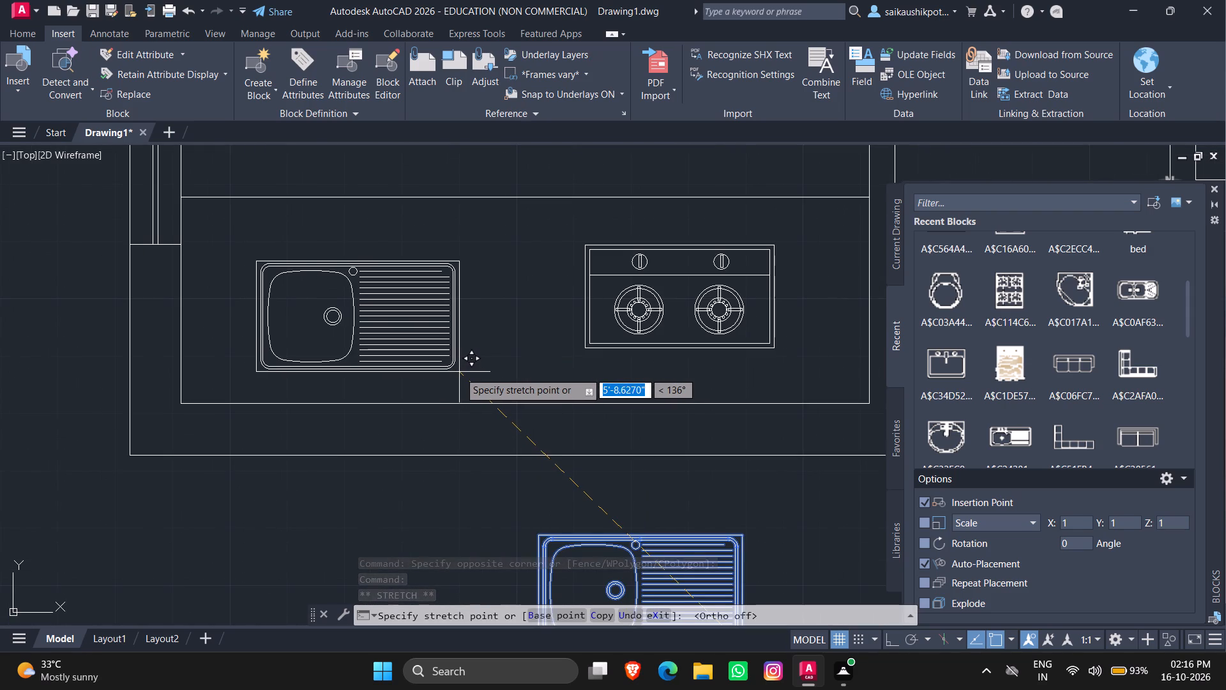
click(437, 357)
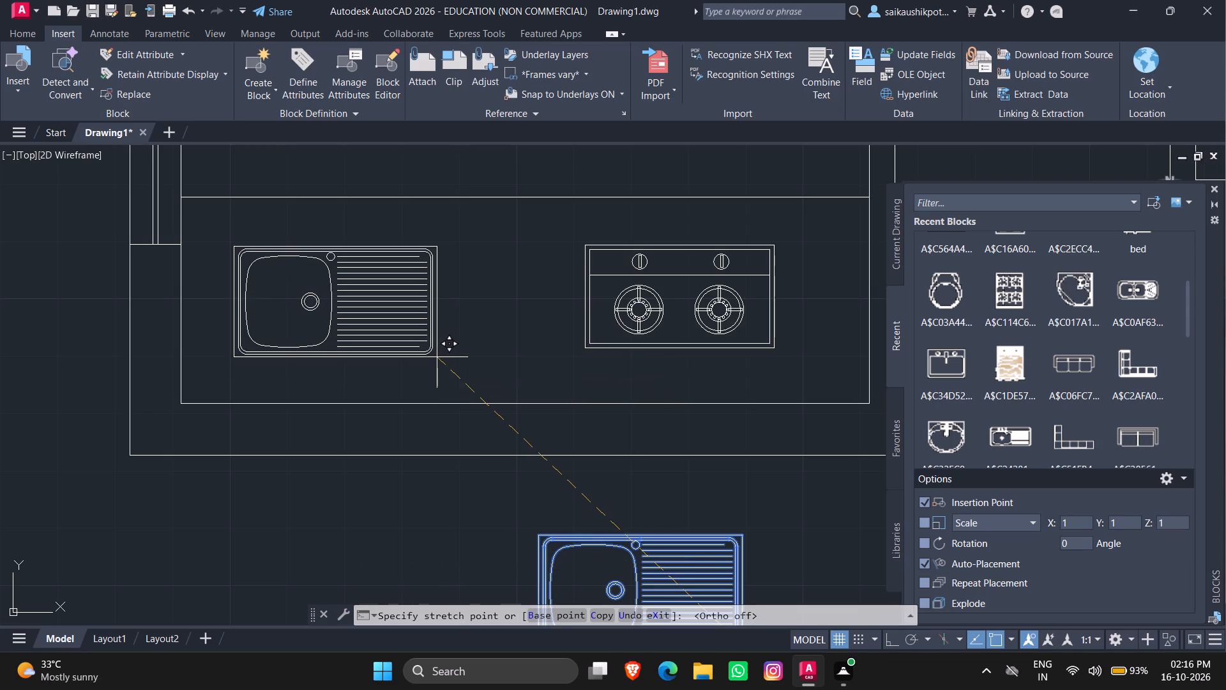
key(Escape)
key(Escape)
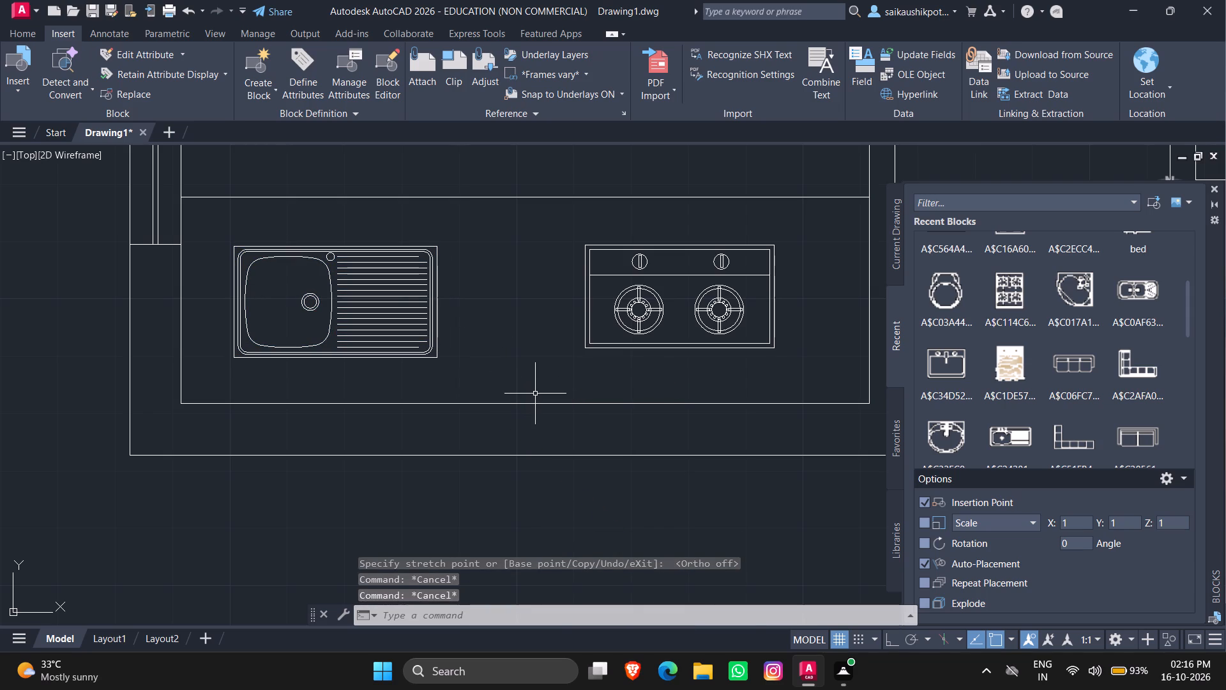
Insert the recent bed block so that it sits in the empty space just above the floor plan.
scroll(628, 351, down, 1)
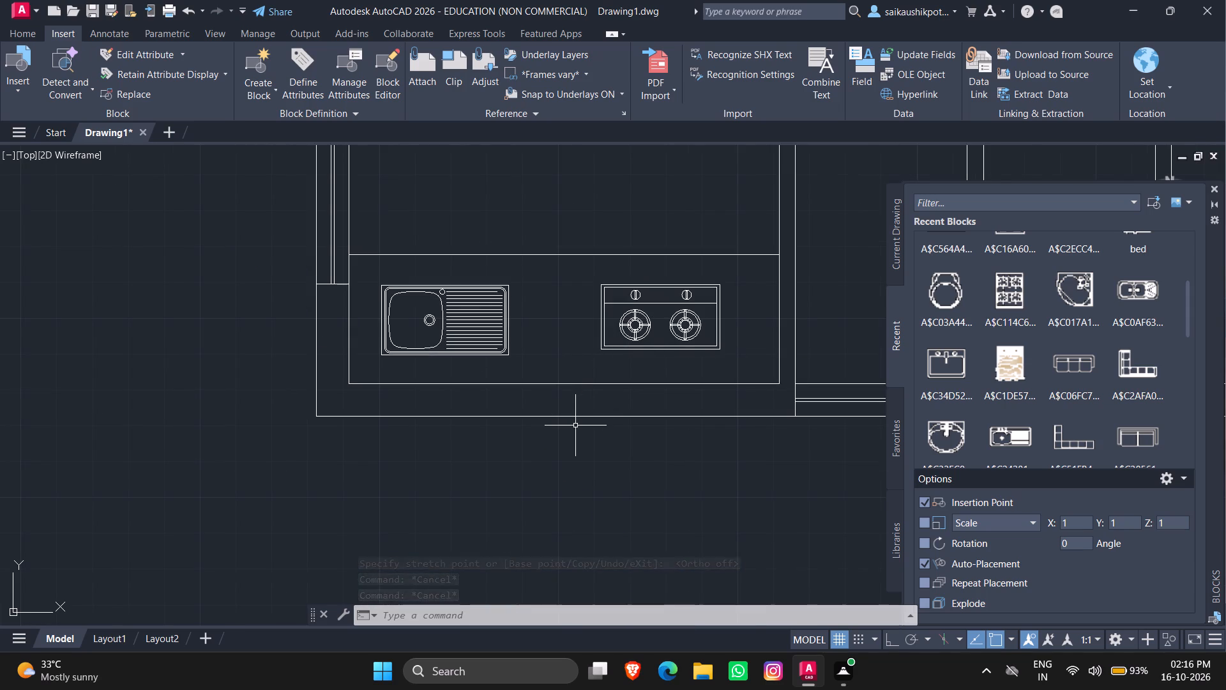
scroll(575, 425, down, 2)
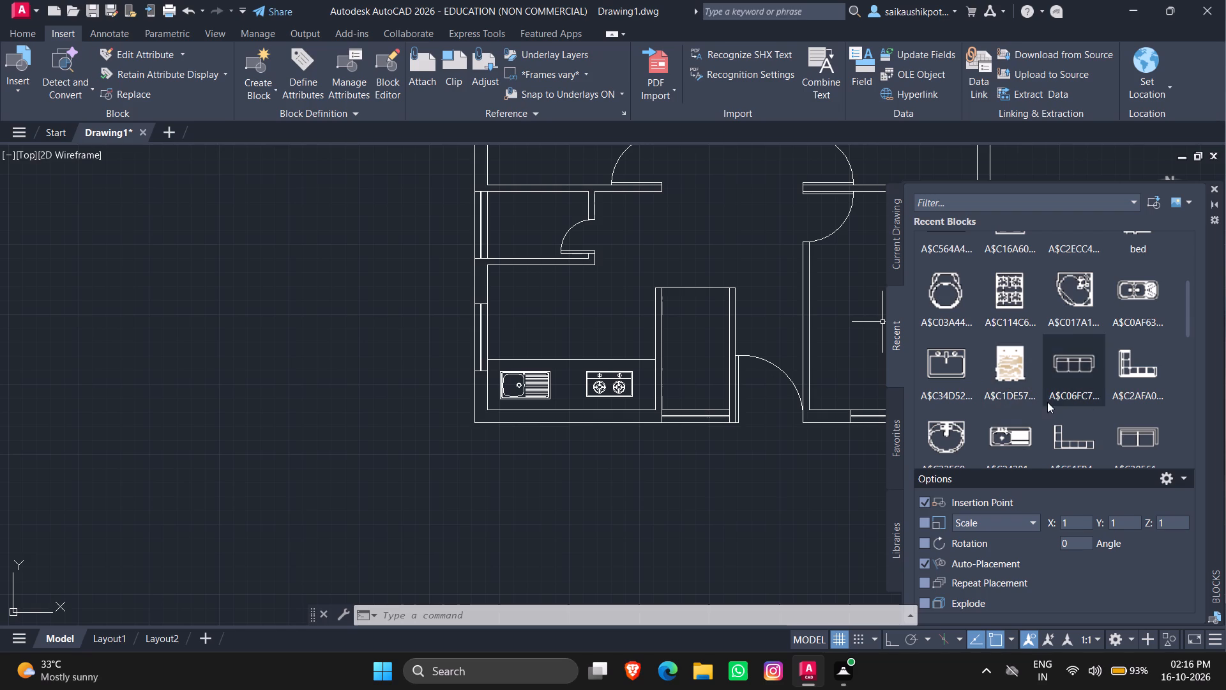
scroll(1052, 400, up, 10)
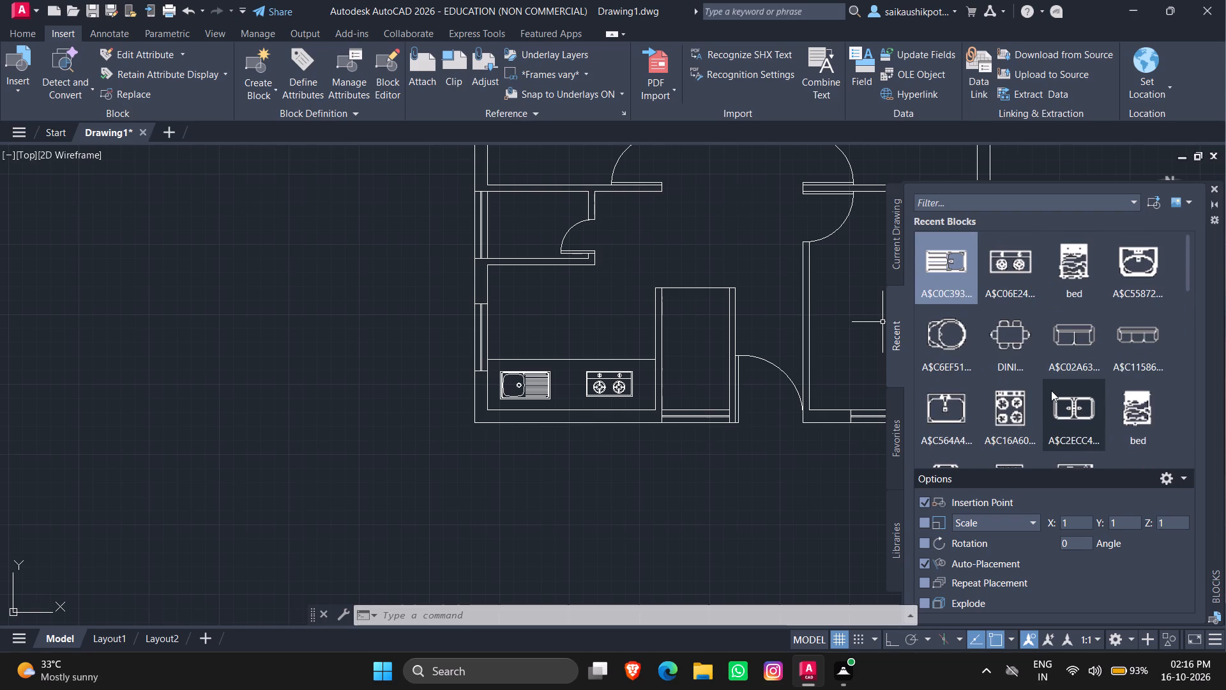
click(1075, 287)
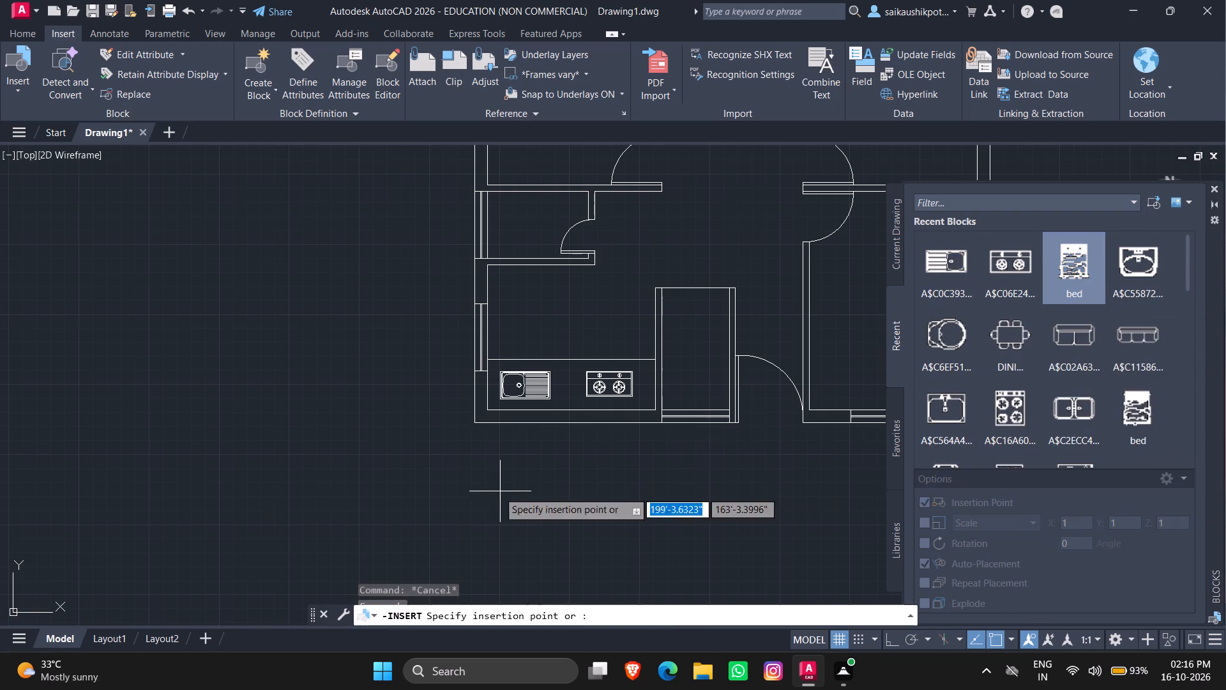
scroll(465, 507, down, 10)
scroll(370, 539, up, 3)
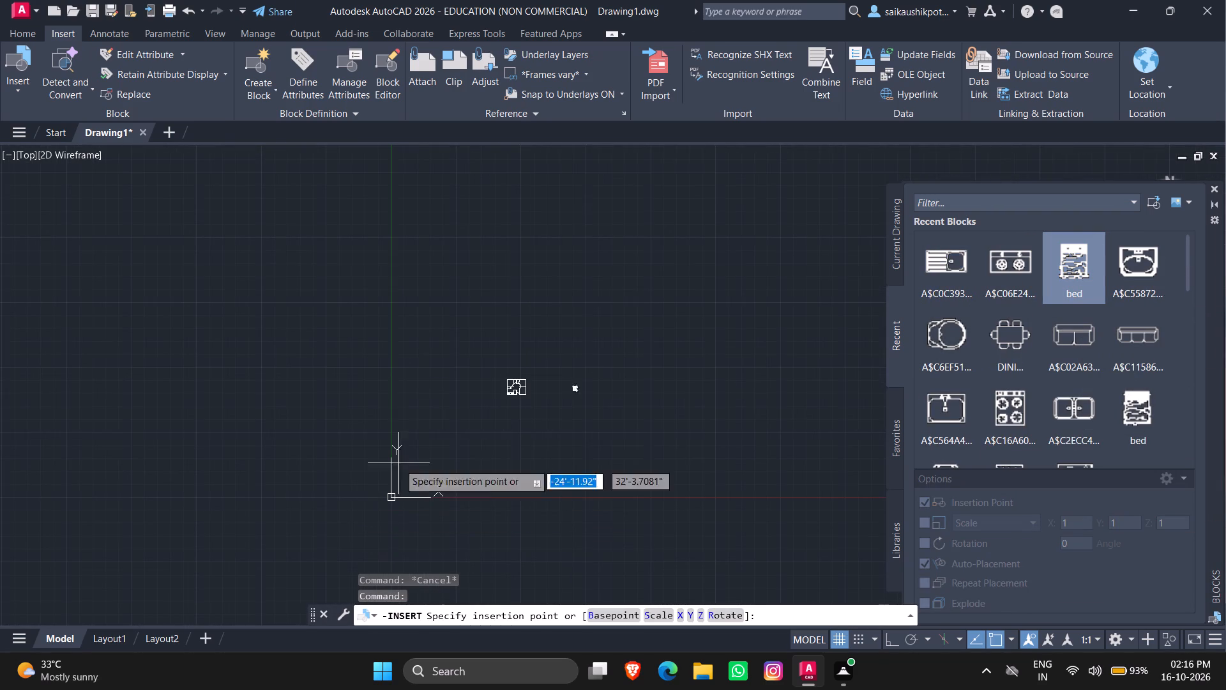
scroll(352, 450, up, 2)
click(315, 457)
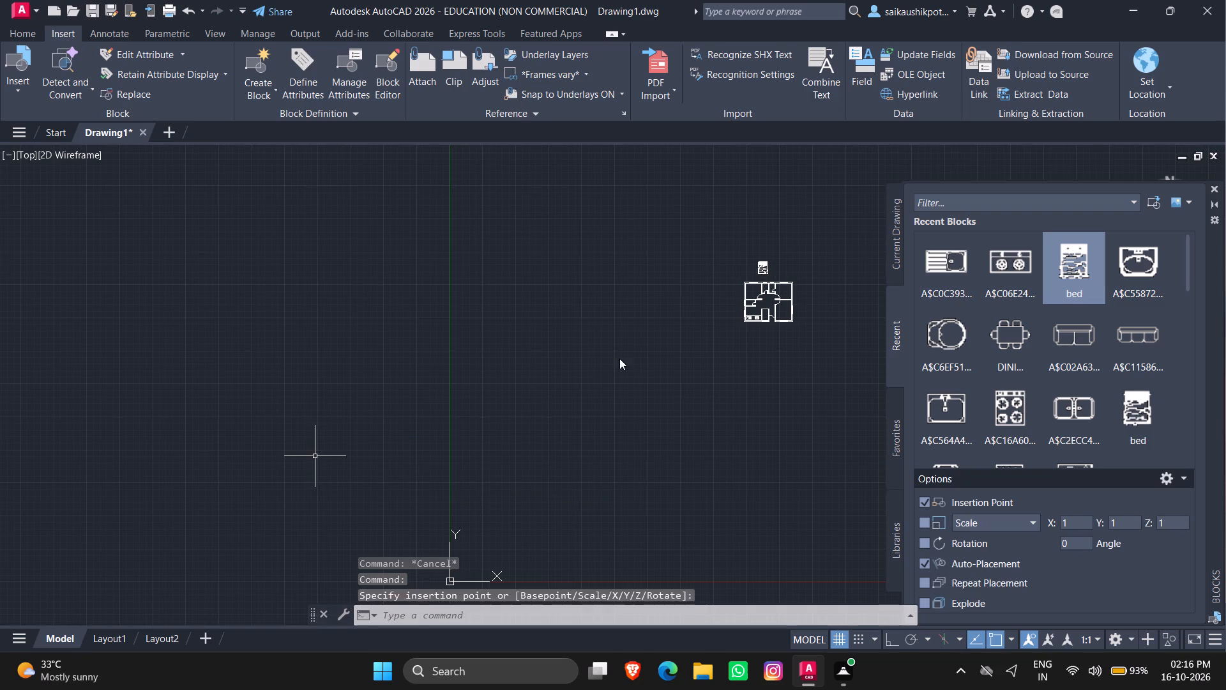
Rotate the bed above the floor plan by 180 degrees about its upper-left corner, with ortho on.
scroll(815, 287, up, 3)
scroll(522, 362, down, 1)
scroll(534, 359, up, 1)
scroll(640, 205, up, 1)
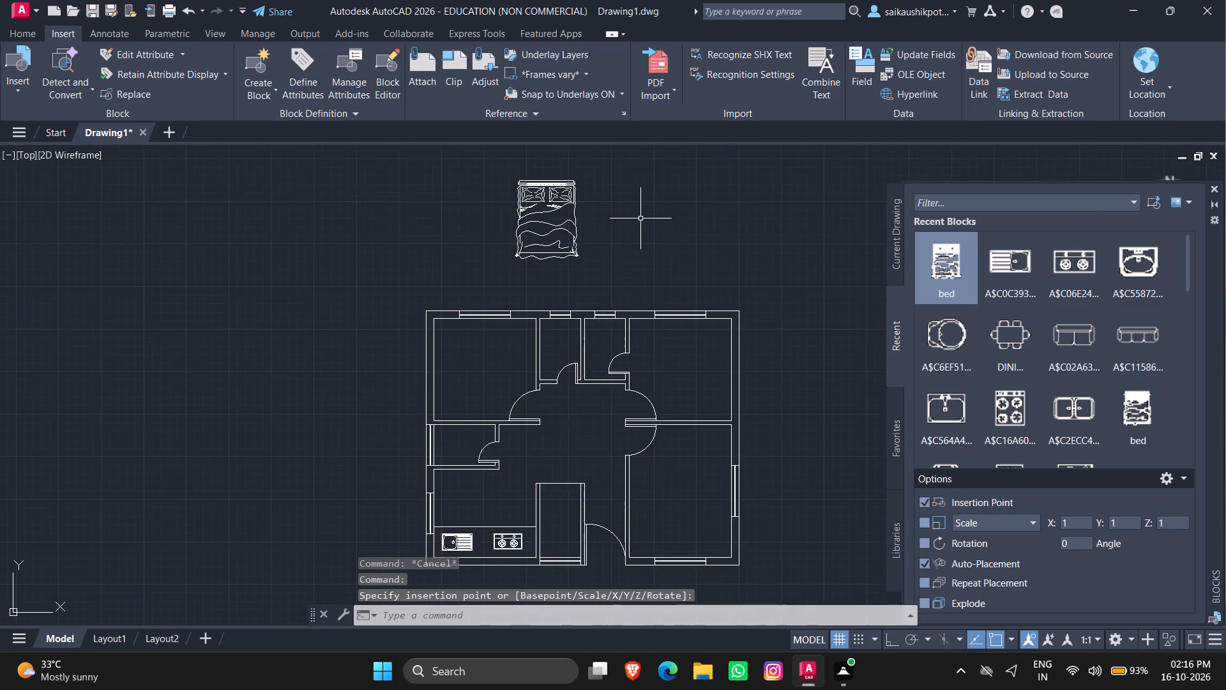
scroll(640, 218, up, 2)
scroll(539, 269, down, 2)
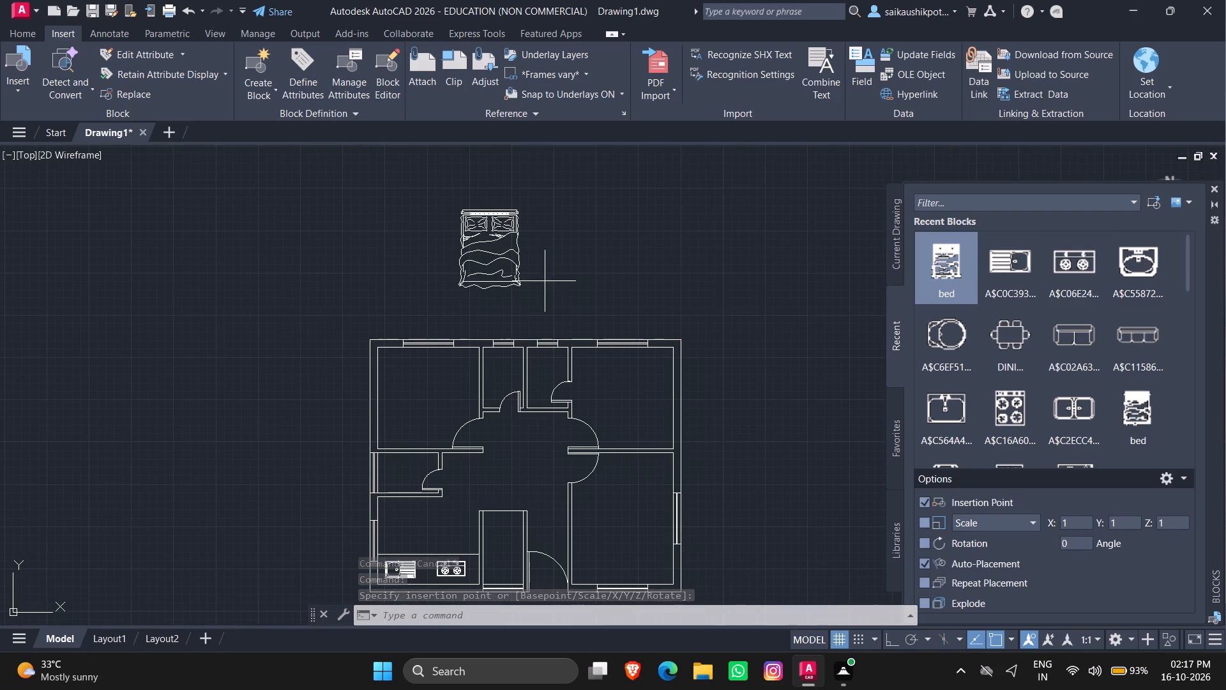
click(545, 281)
click(395, 231)
key(r)
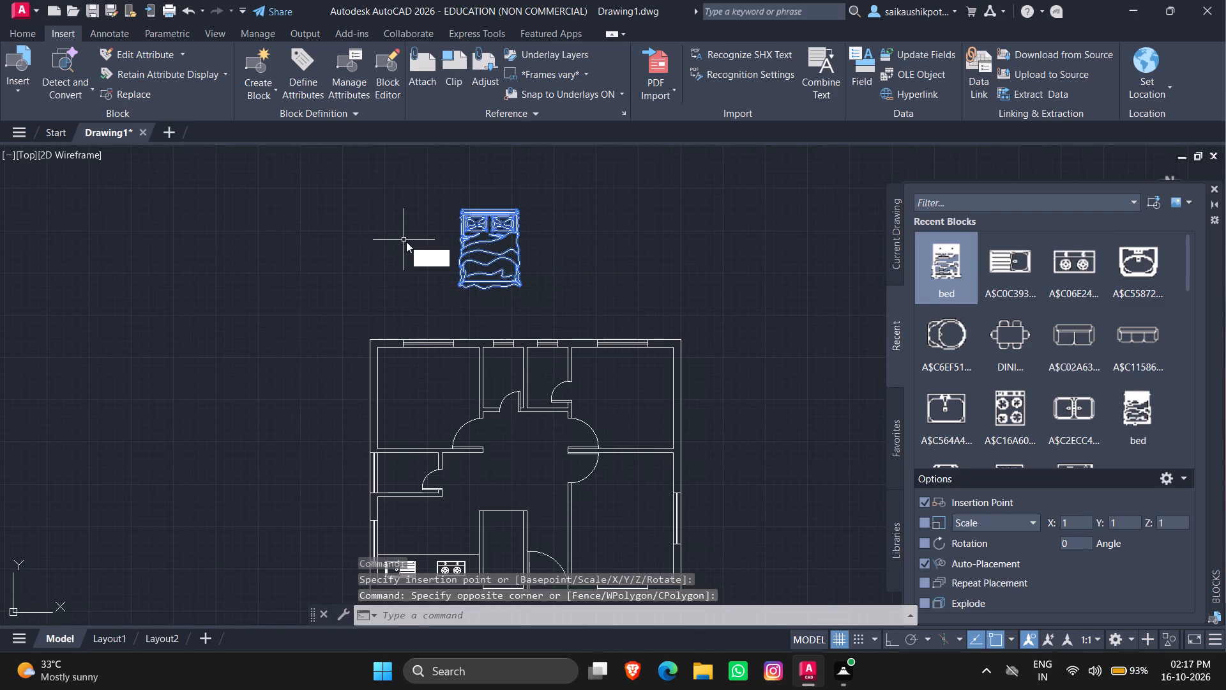
key(o)
key(Return)
click(457, 211)
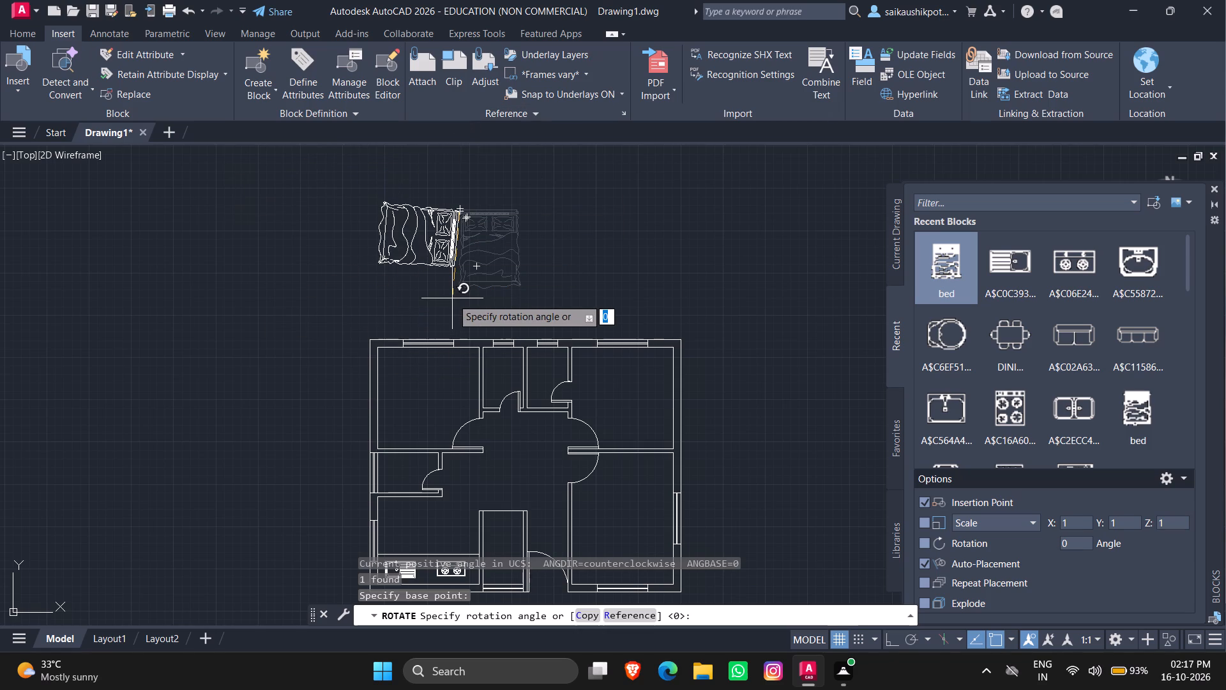
key(F8)
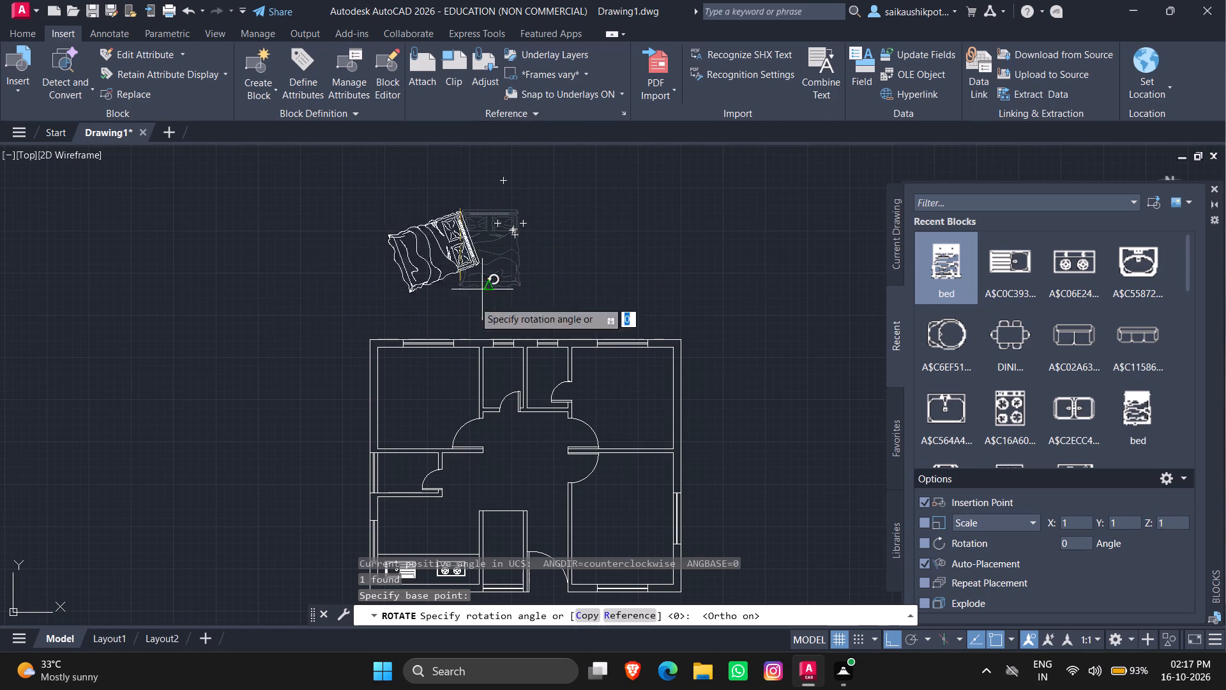
click(305, 255)
Copy the rotated bed and paste the duplicate in the empty space left of the floor plan.
drag(498, 197, 487, 198)
click(428, 191)
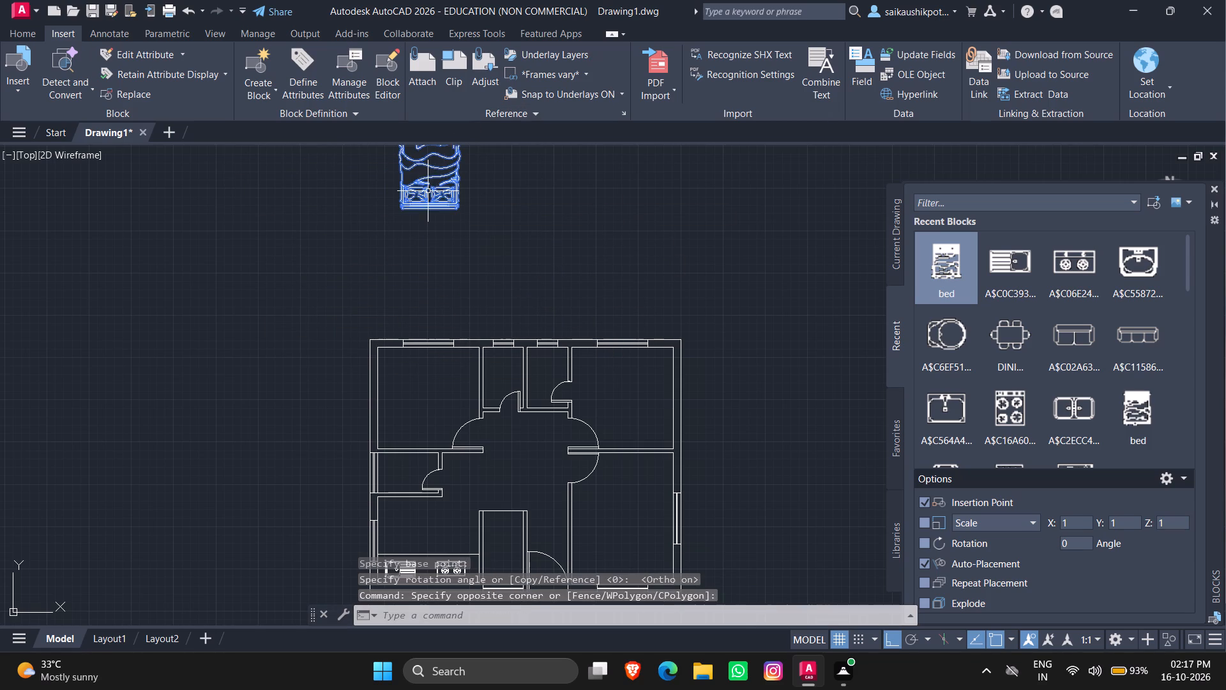
key(ctrl+c)
key(ctrl+v)
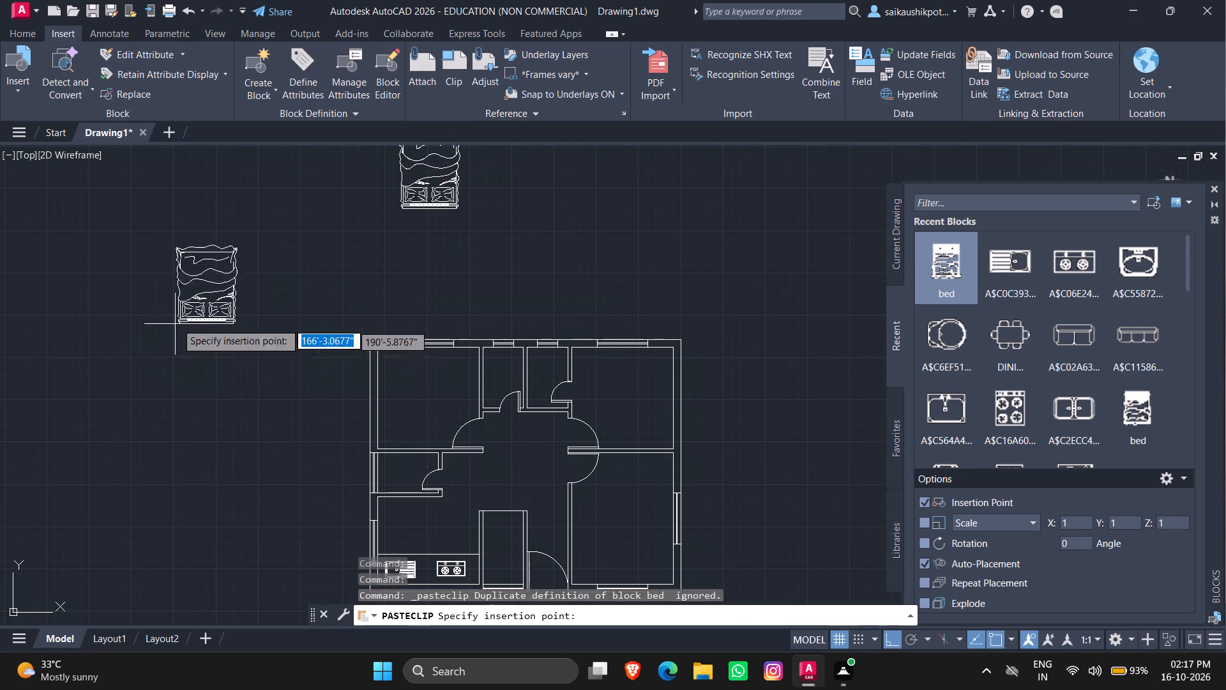
click(177, 323)
Rotate the pasted bed by 270 degrees about its lower-left corner so that the headboard faces left.
drag(312, 237, 289, 242)
click(137, 332)
text(ro)
key(Return)
click(176, 316)
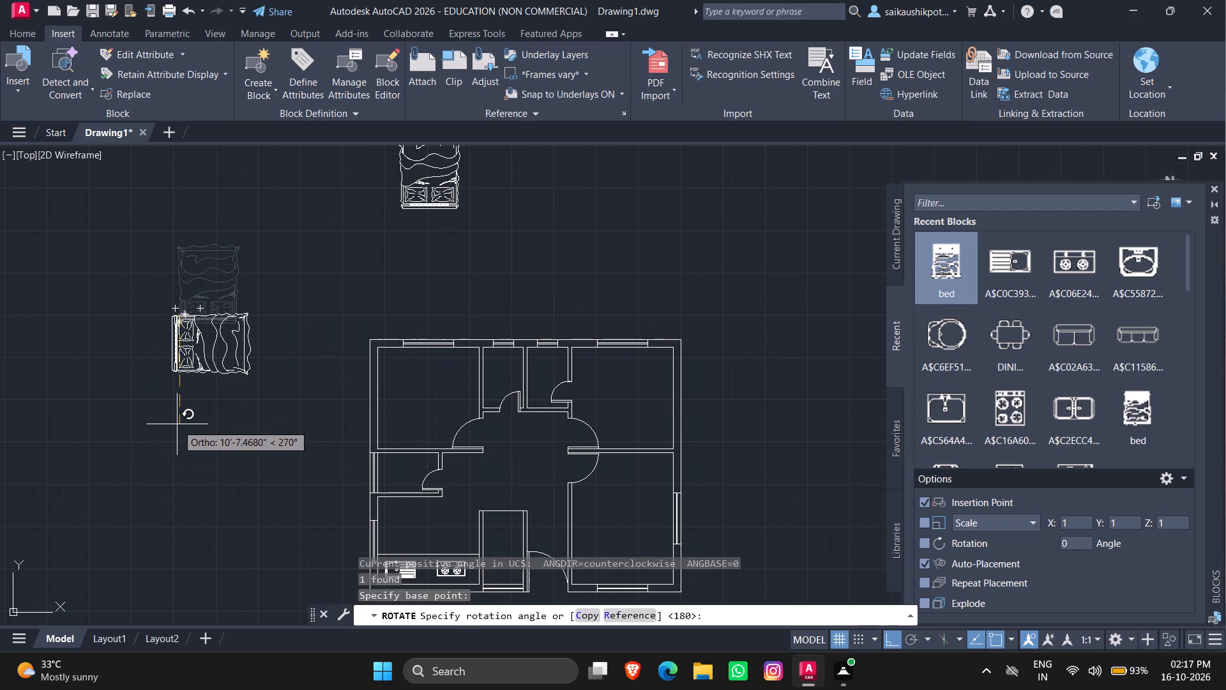
click(177, 424)
Move the sideways bed by its lower-right corner to just outside the upper-left bedroom's left wall, with ortho off.
drag(263, 268, 250, 286)
click(200, 381)
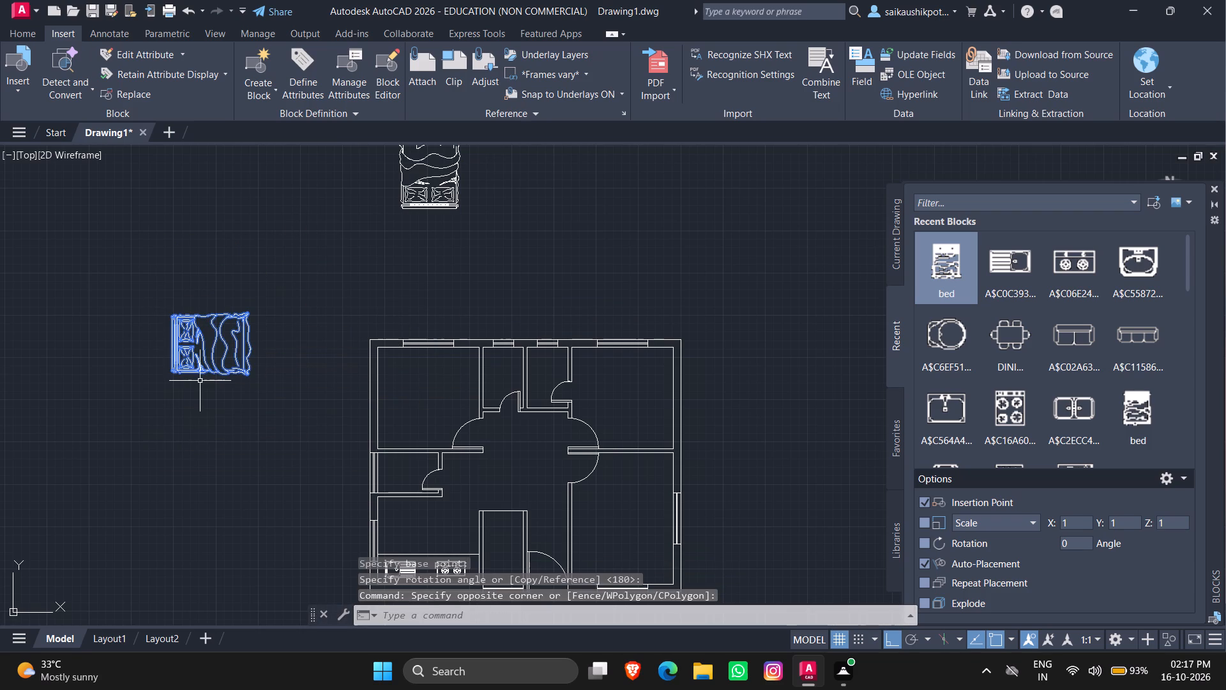
click(200, 351)
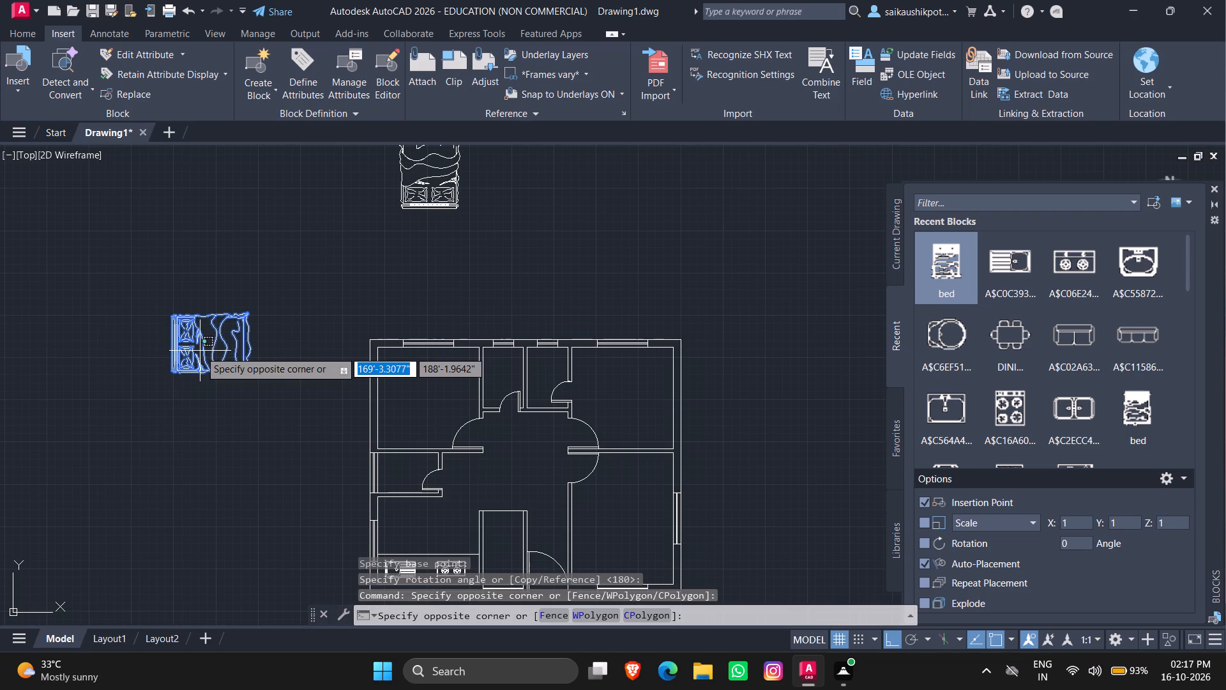
key(m)
key(Return)
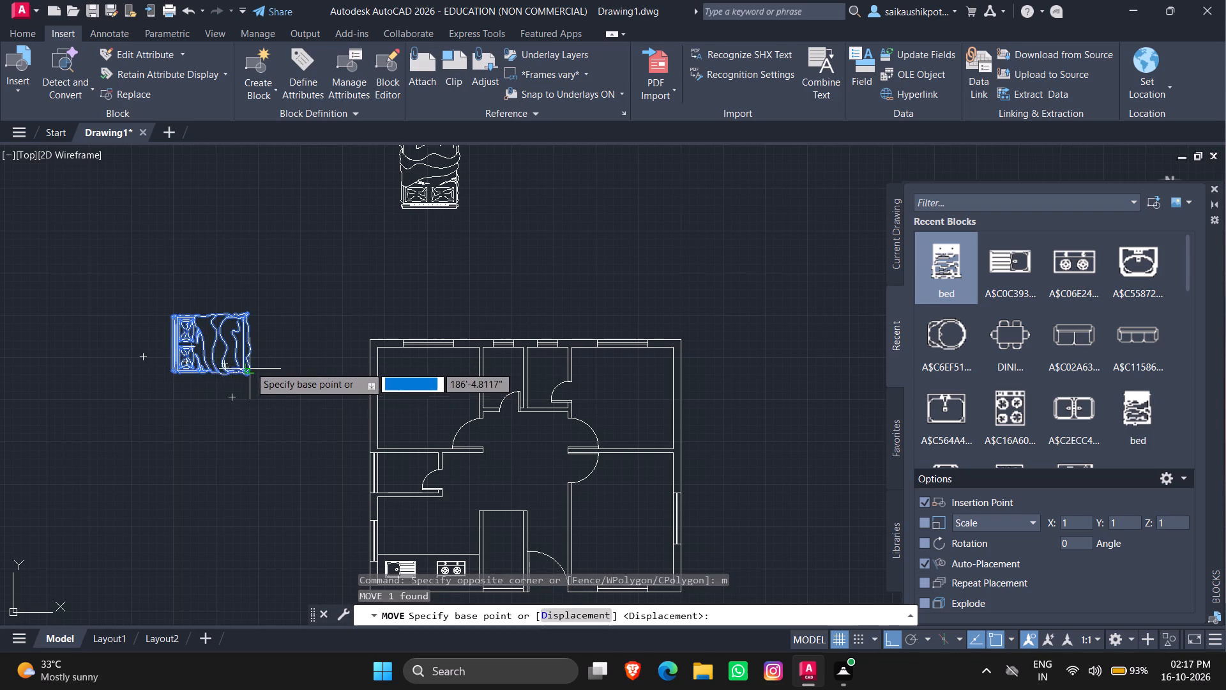
scroll(250, 367, up, 4)
click(241, 363)
scroll(333, 494, down, 5)
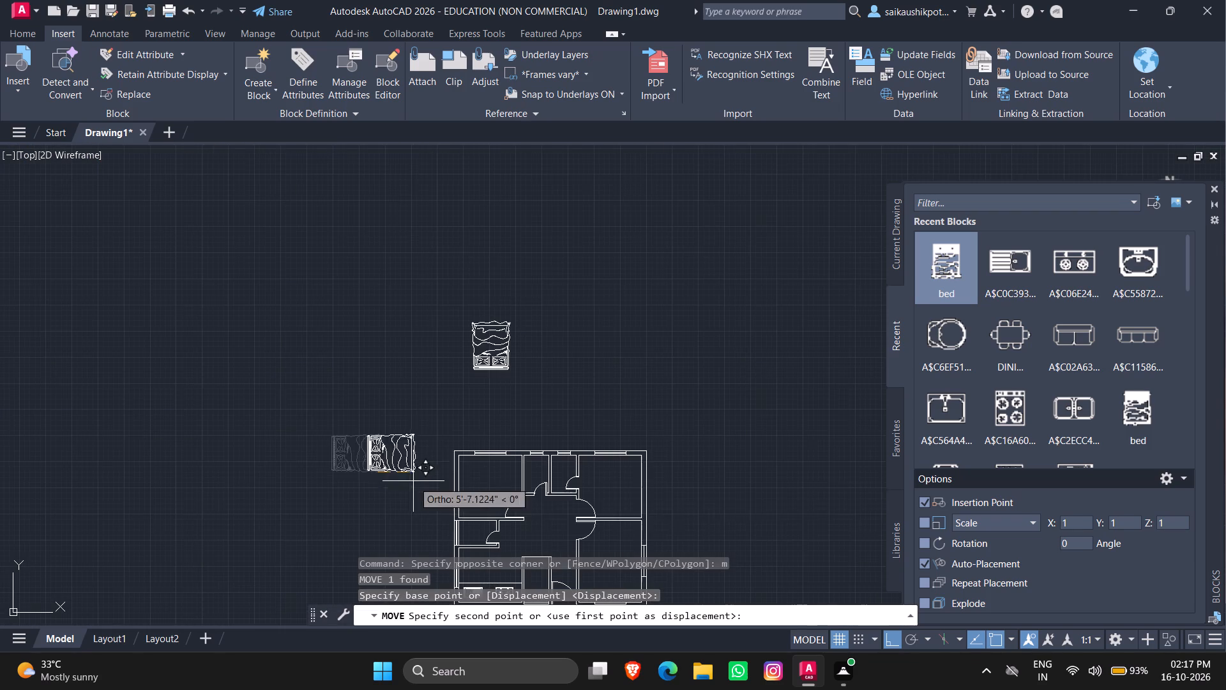
key(F8)
scroll(486, 530, up, 2)
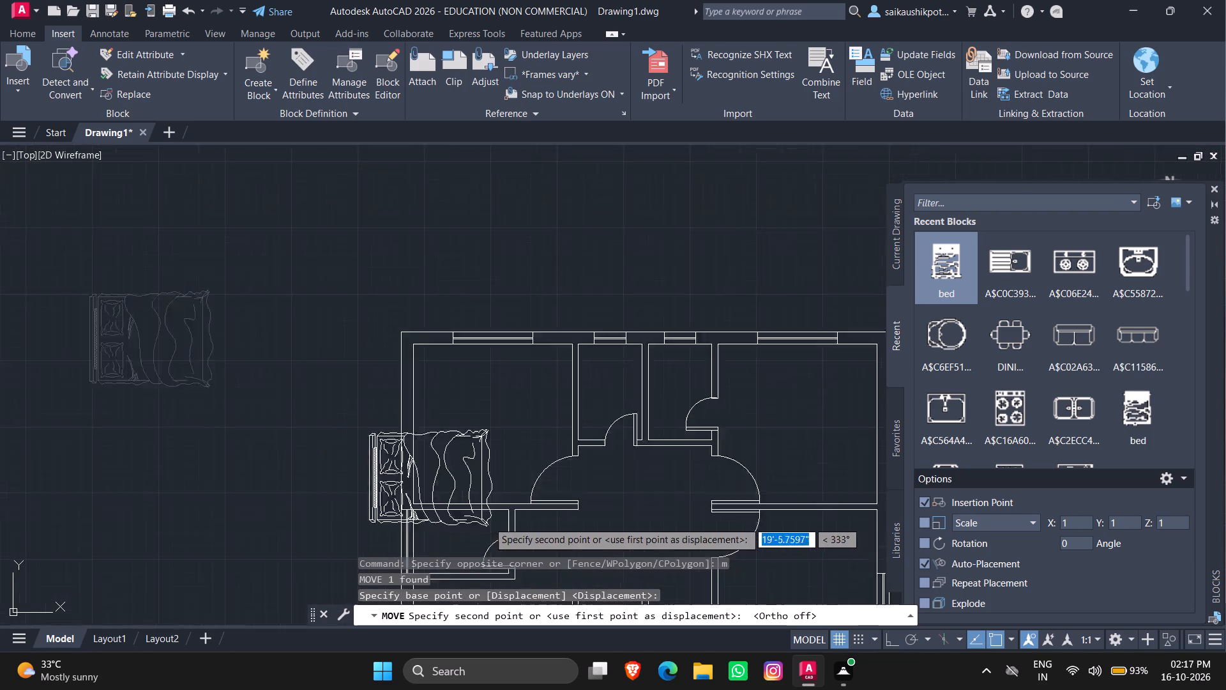
scroll(488, 519, up, 2)
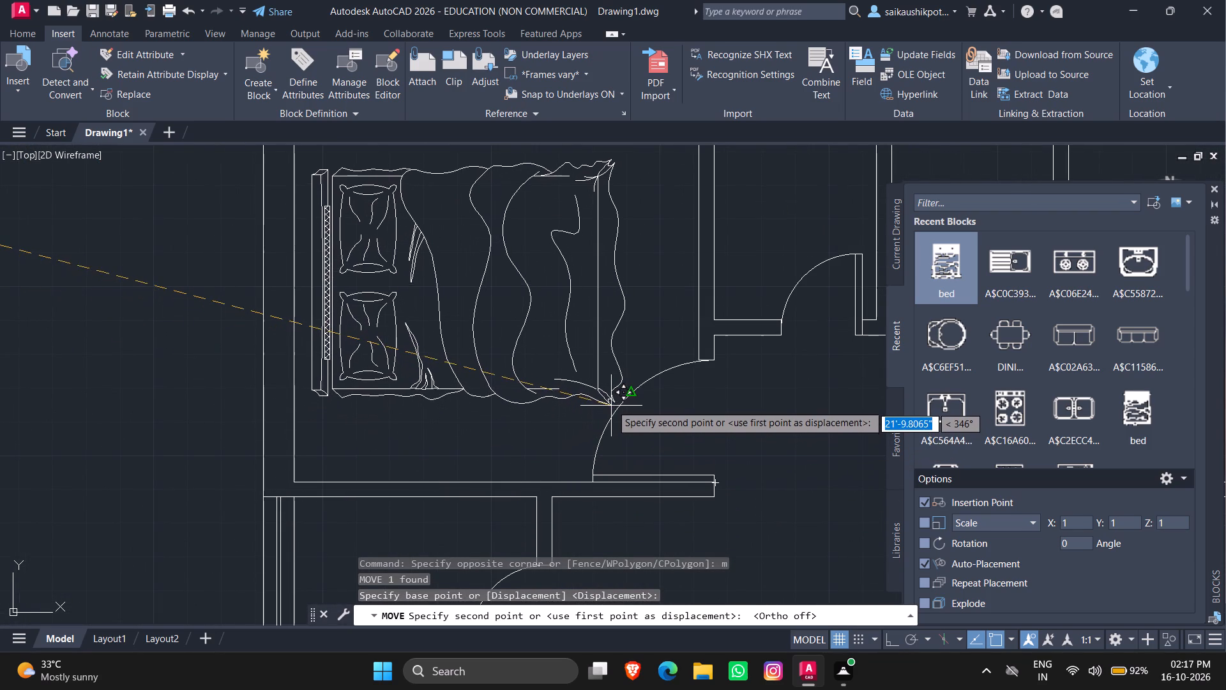
scroll(611, 401, down, 1)
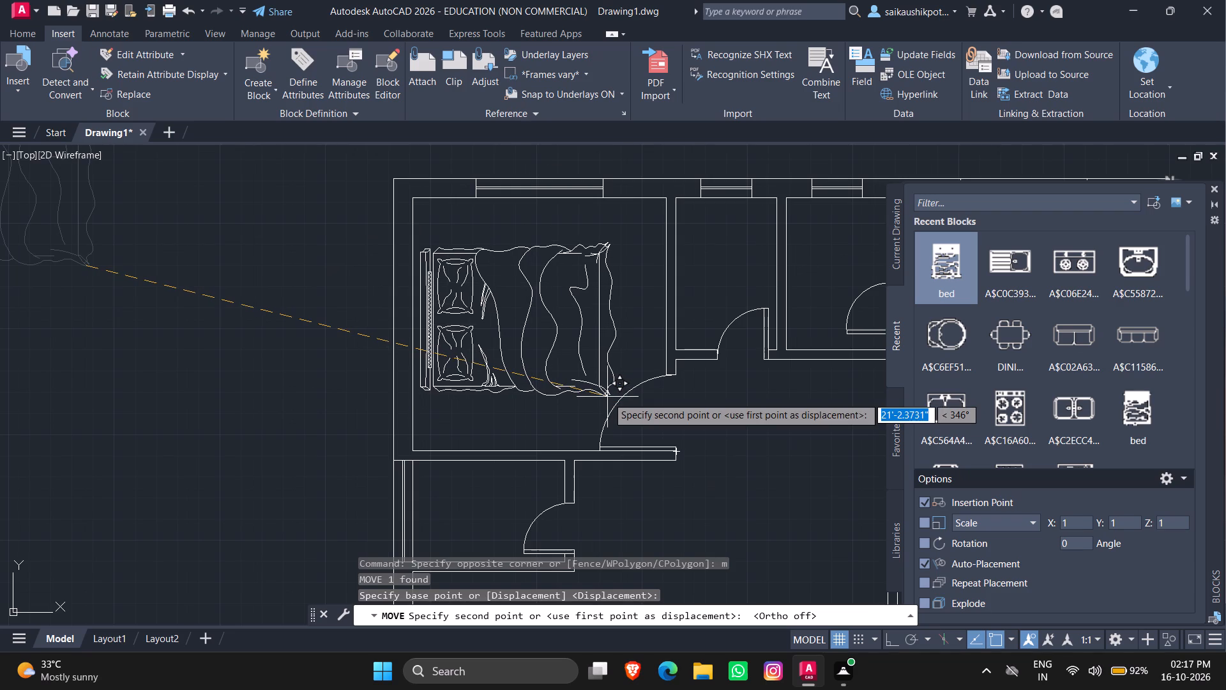
click(334, 398)
Scale the sideways bed down slightly about its lower-right corner.
drag(351, 452, 332, 417)
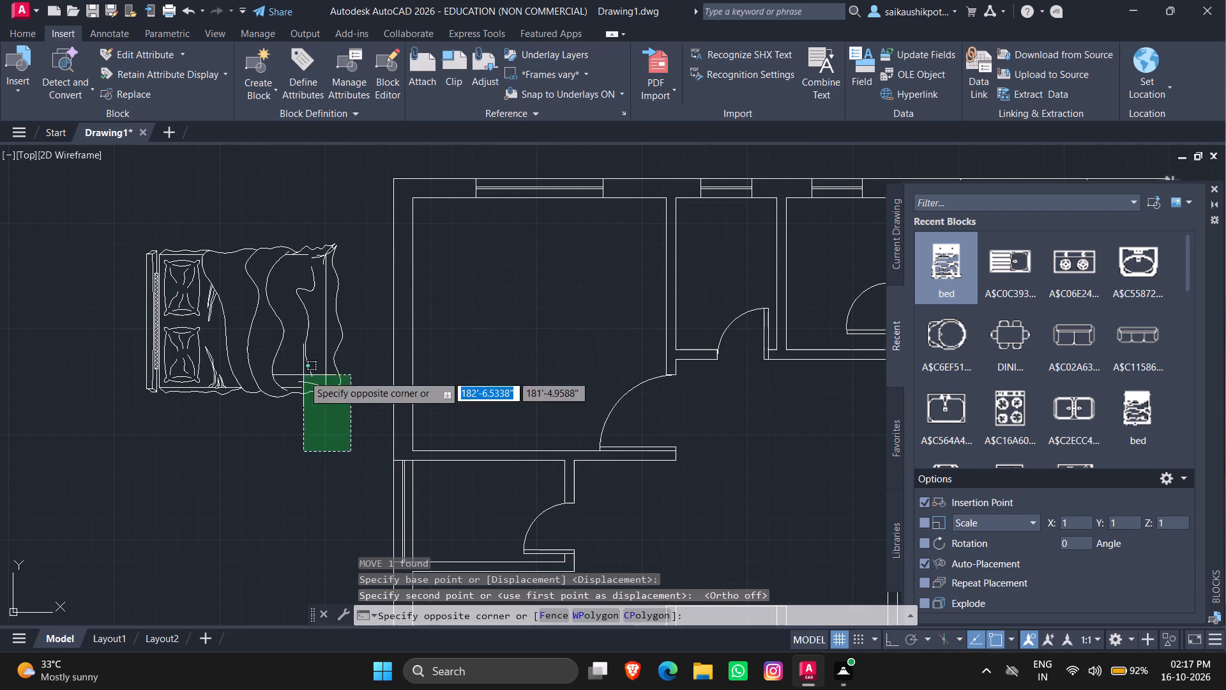
click(301, 364)
text(sc)
key(Return)
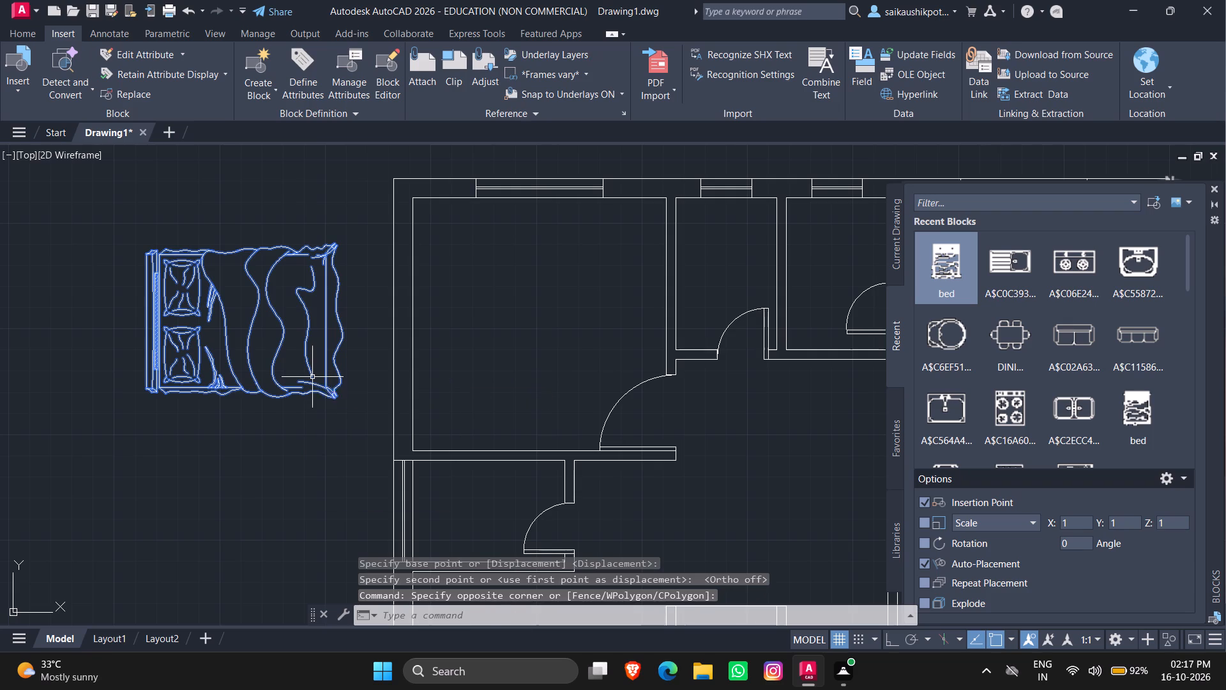
click(338, 399)
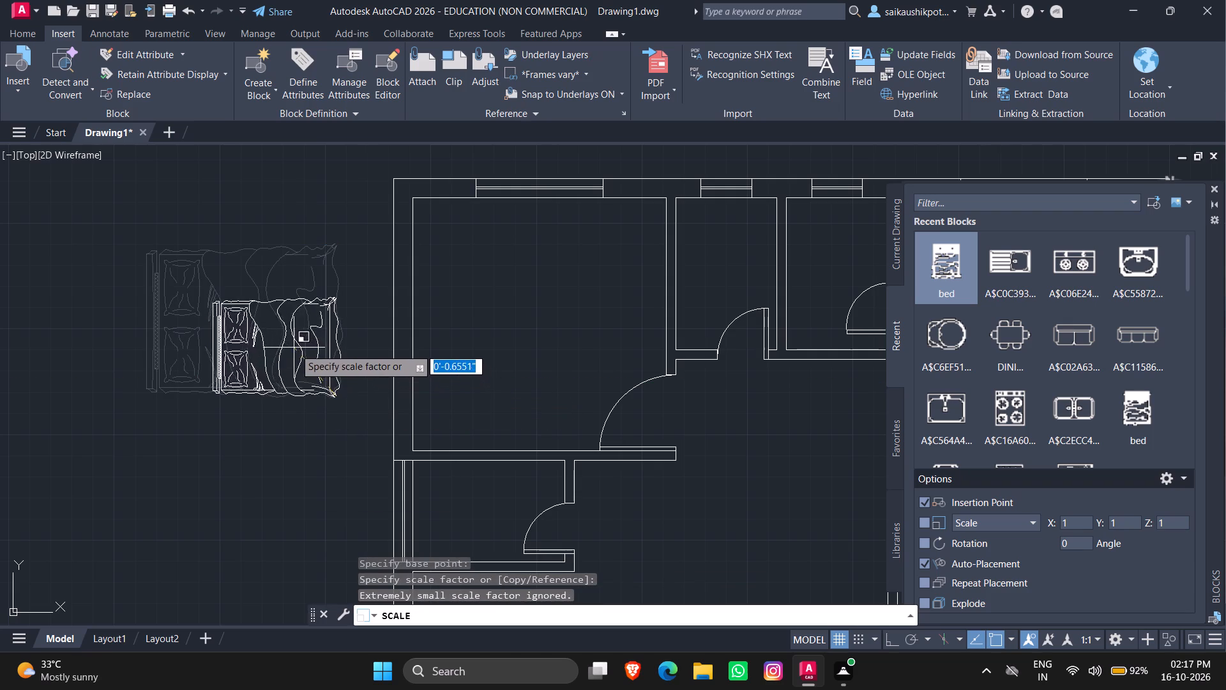
click(288, 334)
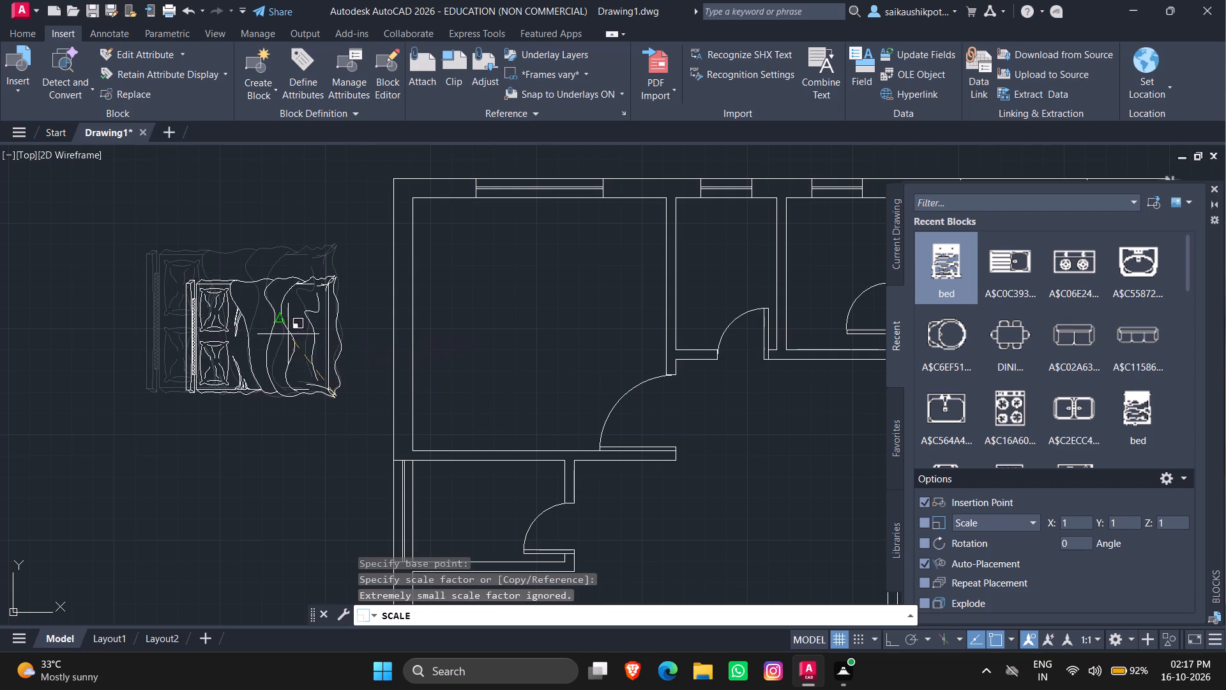
key(Escape)
Scale the sideways bed again by a factor of about 0.73 about its lower-right corner.
drag(305, 445, 289, 418)
click(246, 280)
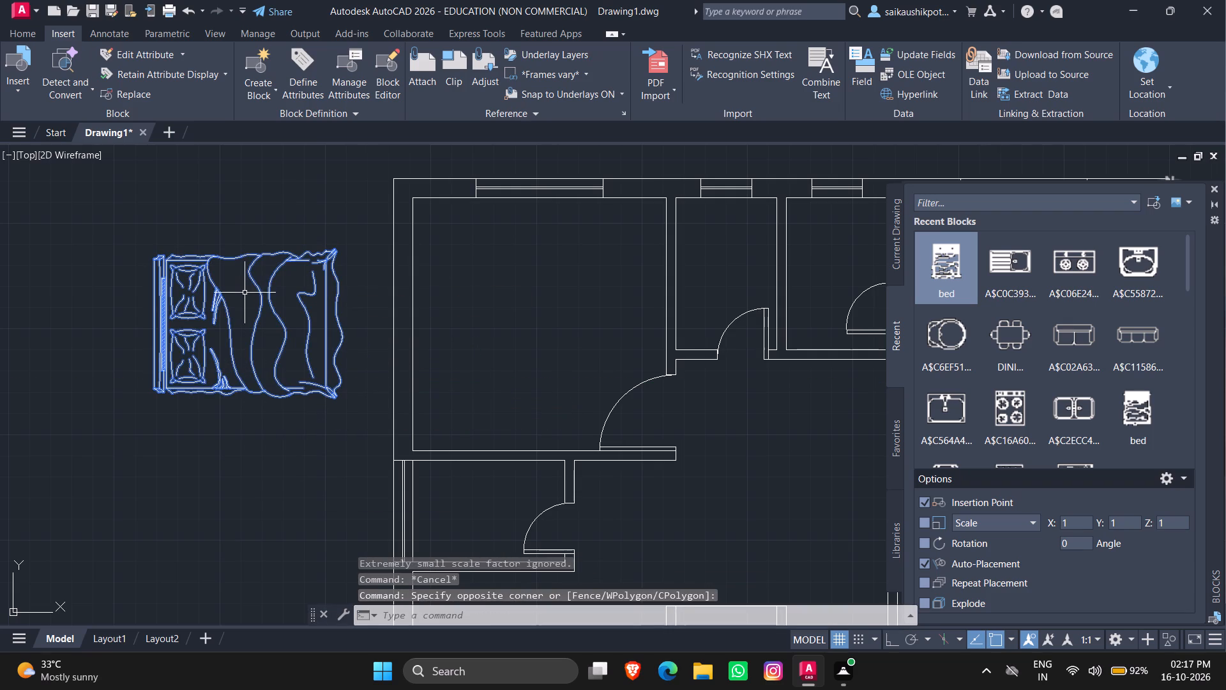
text(sc)
key(Return)
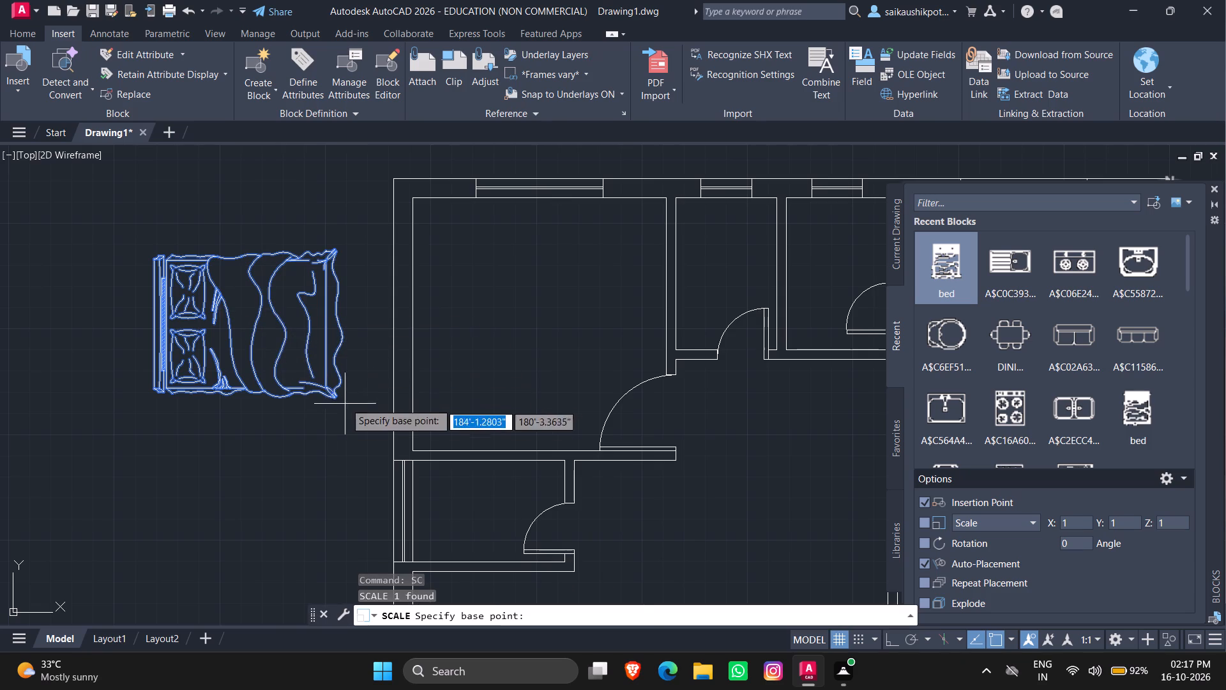
click(338, 394)
scroll(291, 339, down, 4)
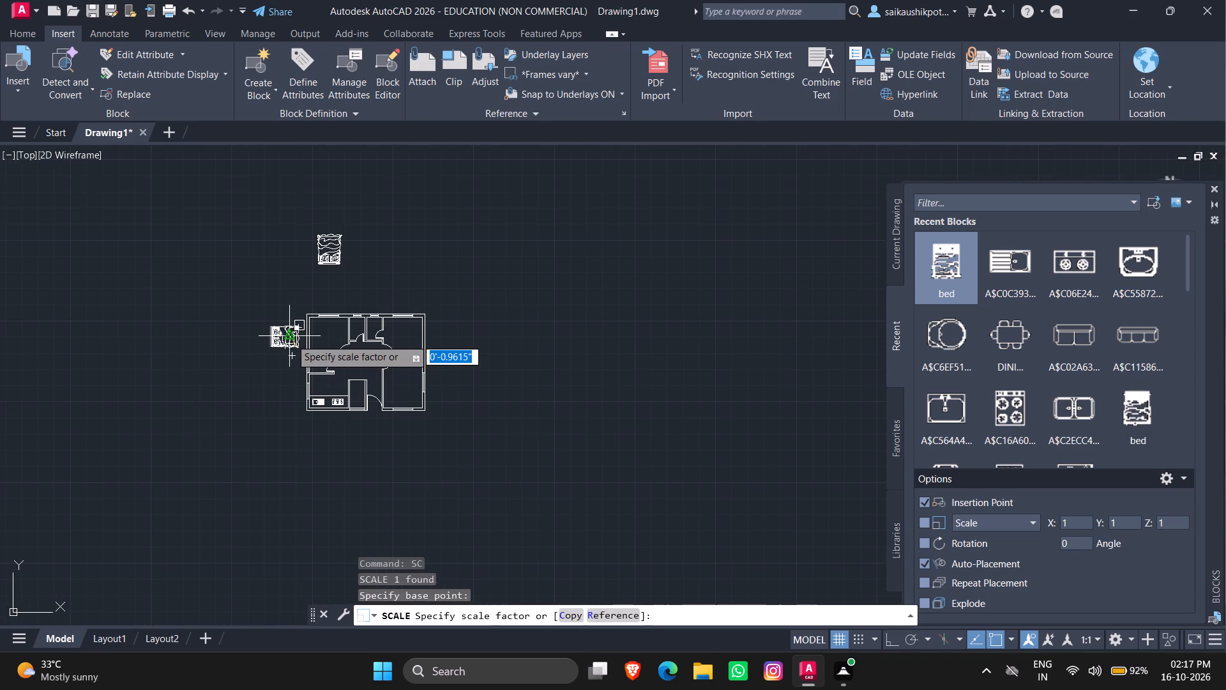
scroll(291, 339, up, 5)
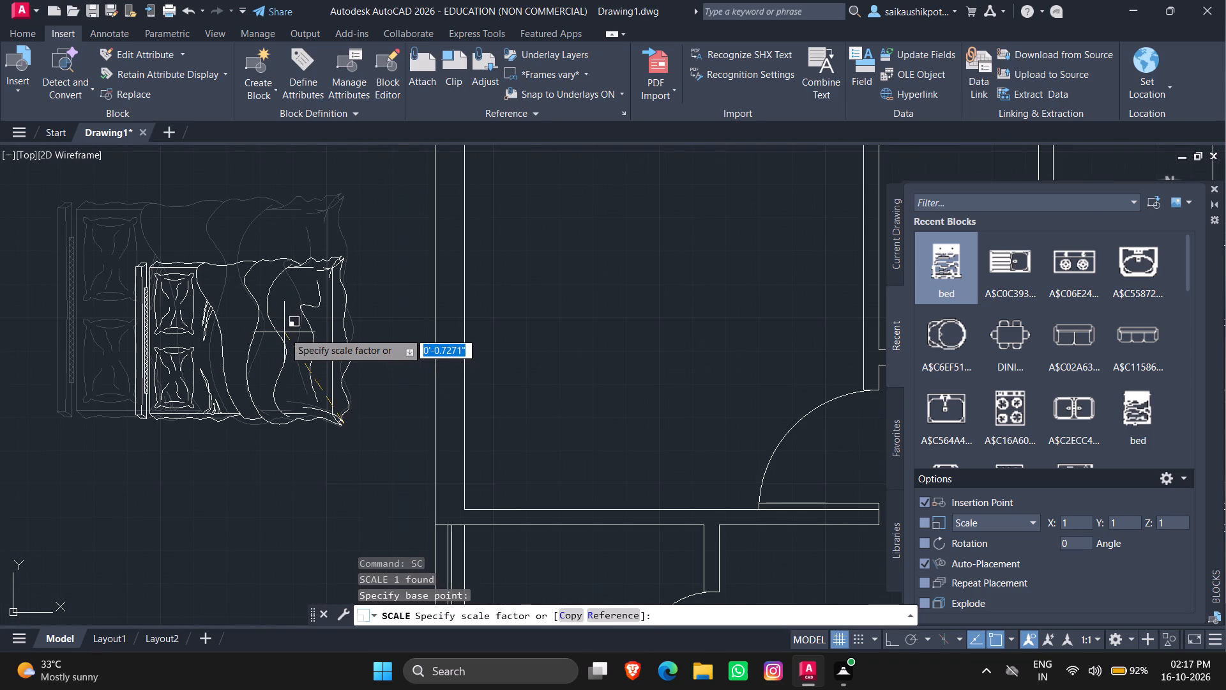
click(284, 332)
Move the scaled bed into the upper-left bedroom, with its headboard close to the left wall.
click(292, 401)
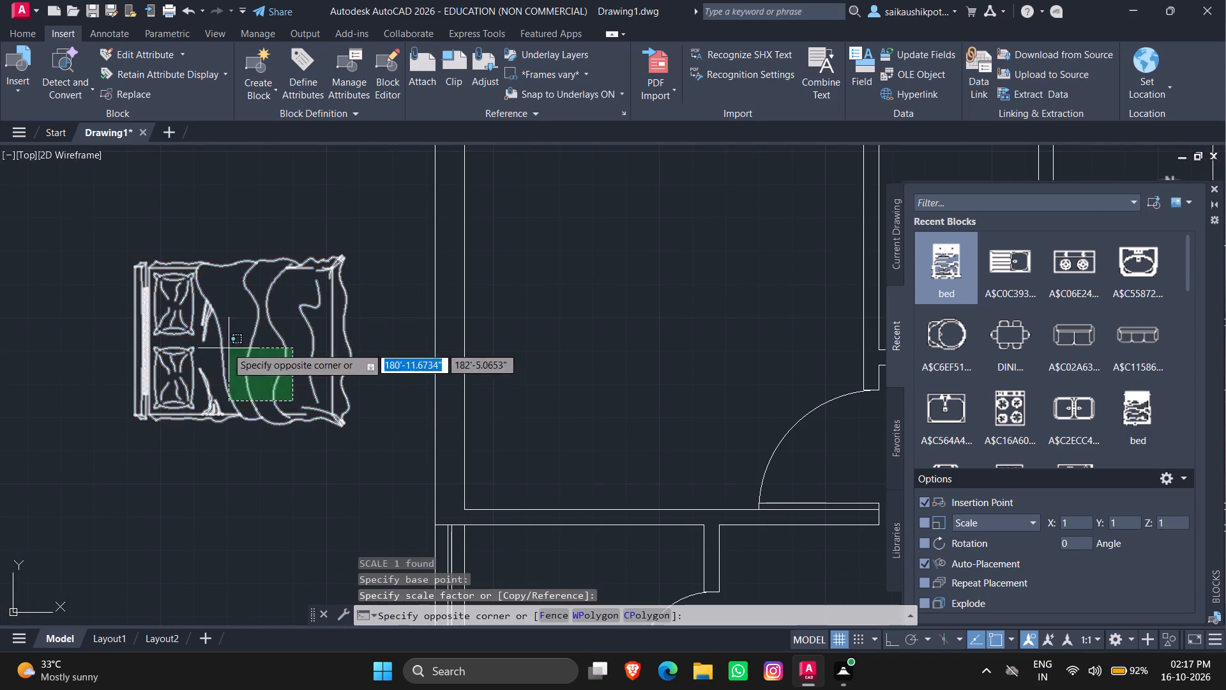
click(226, 346)
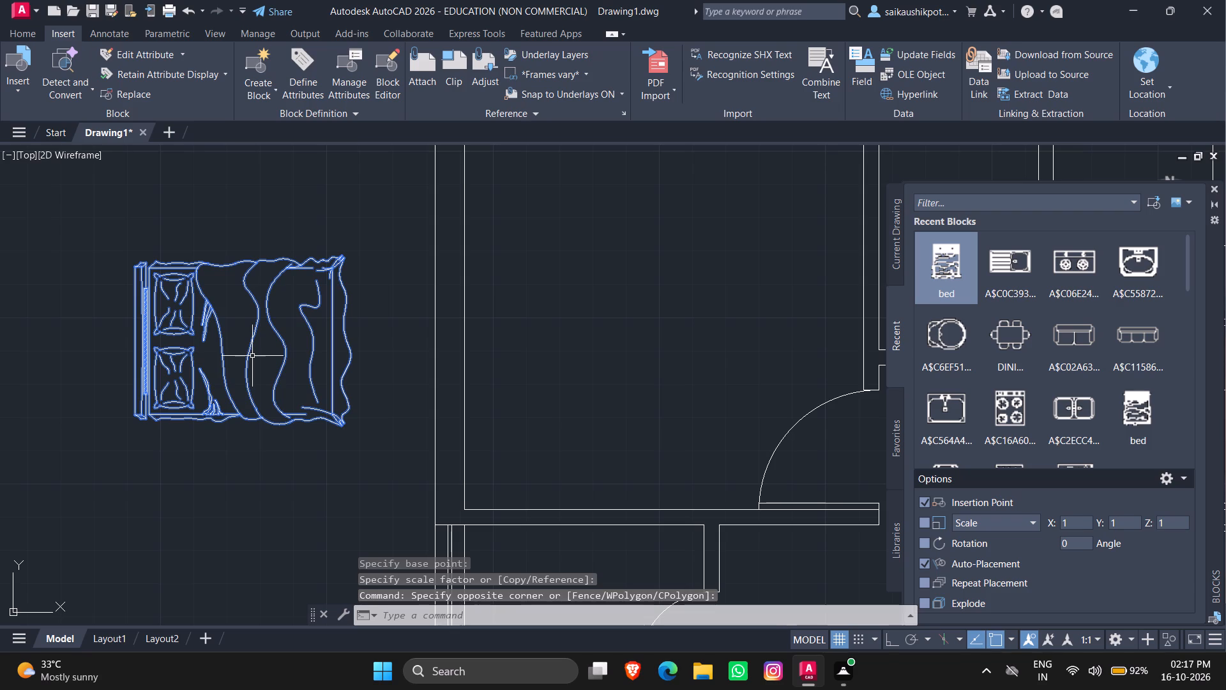
key(m)
key(Return)
scroll(307, 397, down, 3)
scroll(331, 417, up, 3)
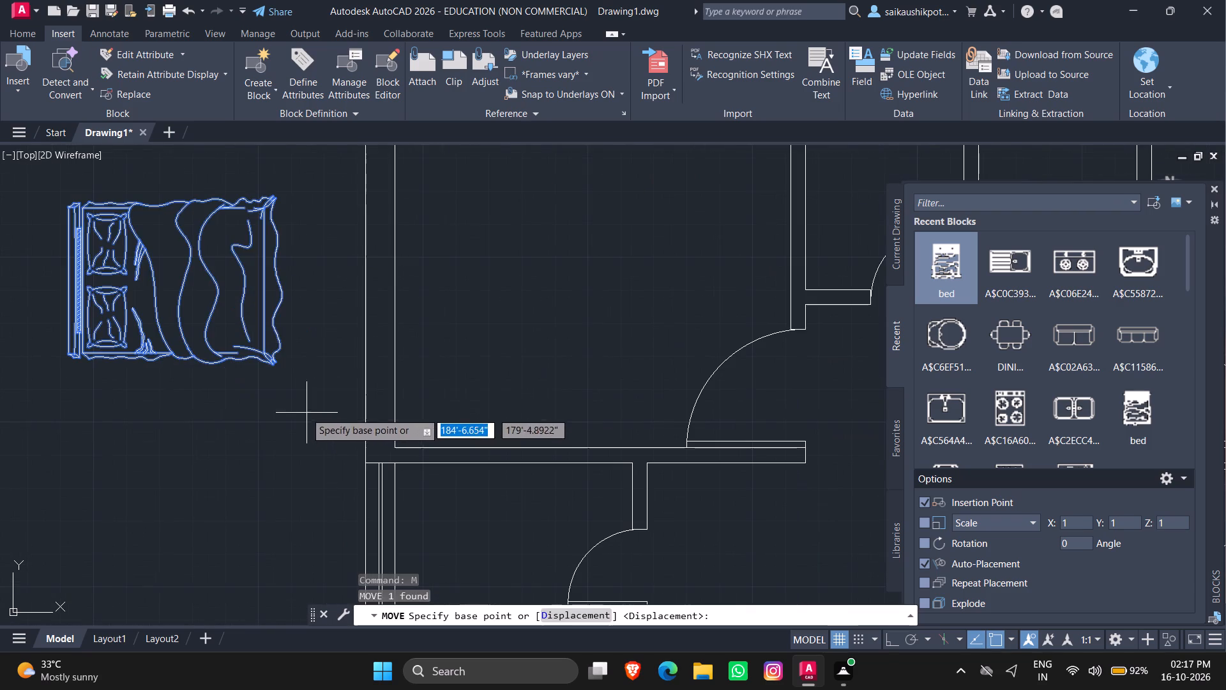
click(266, 355)
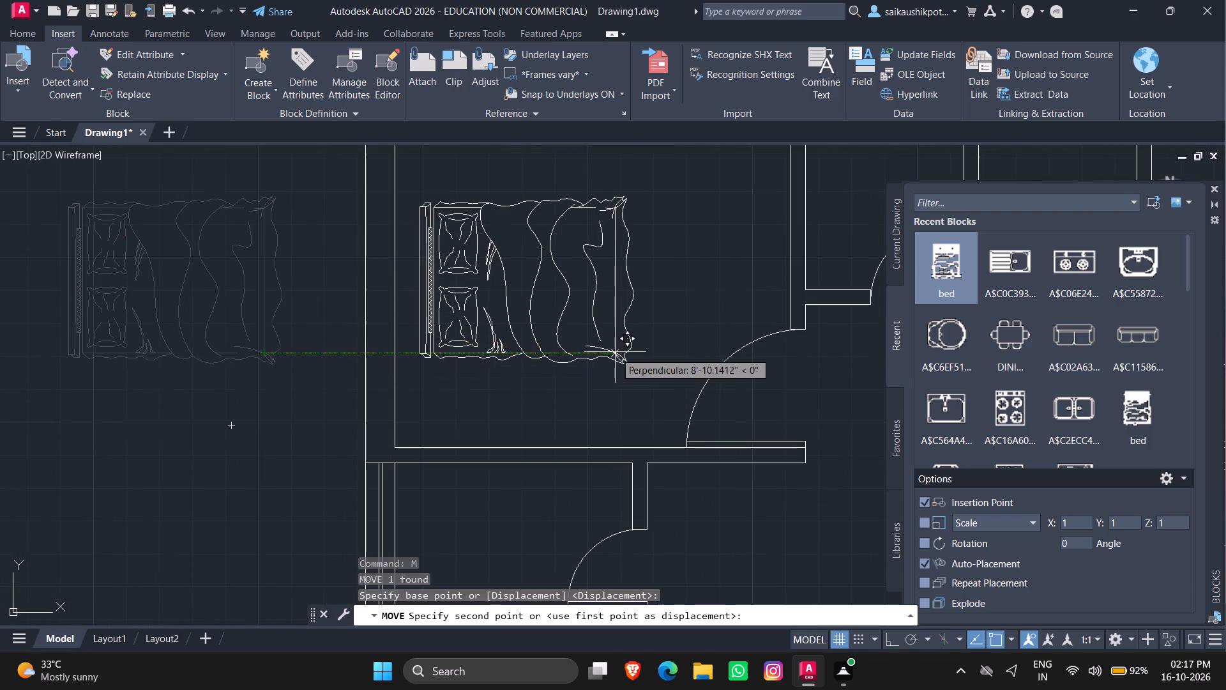
scroll(621, 349, down, 1)
scroll(621, 345, up, 1)
scroll(621, 339, down, 1)
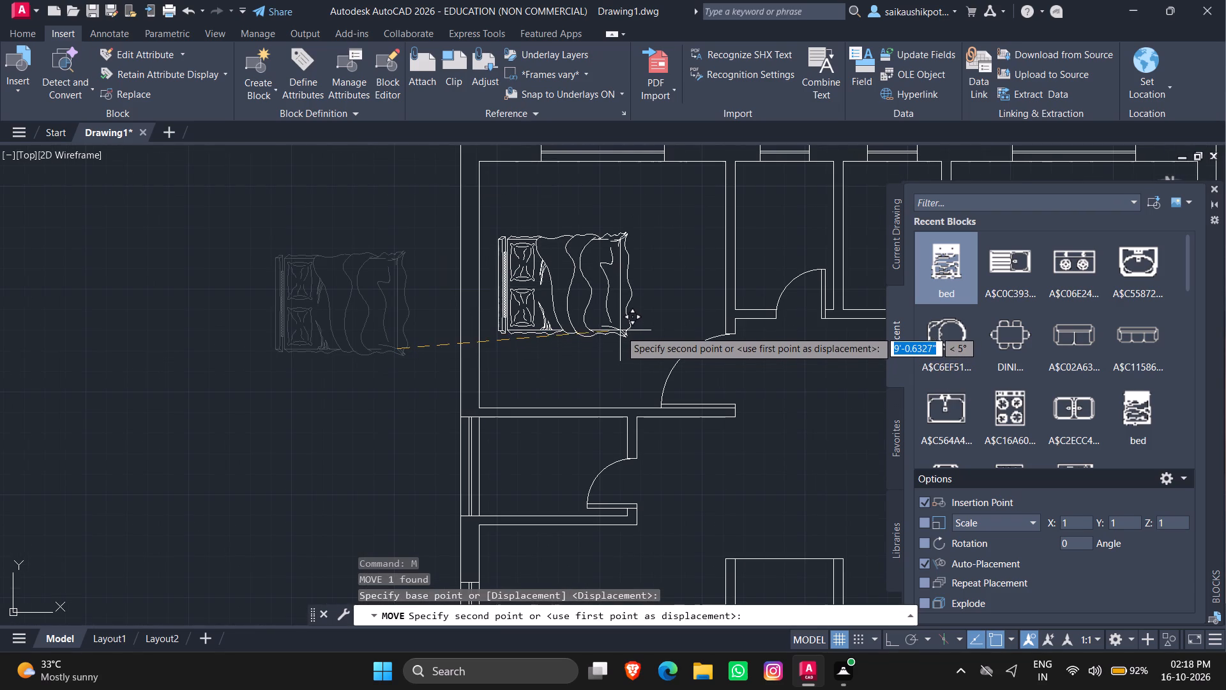
click(612, 325)
Copy the bed in the upper-left bedroom and paste the duplicate outside, left of the floor plan.
scroll(592, 357, down, 2)
scroll(593, 348, up, 1)
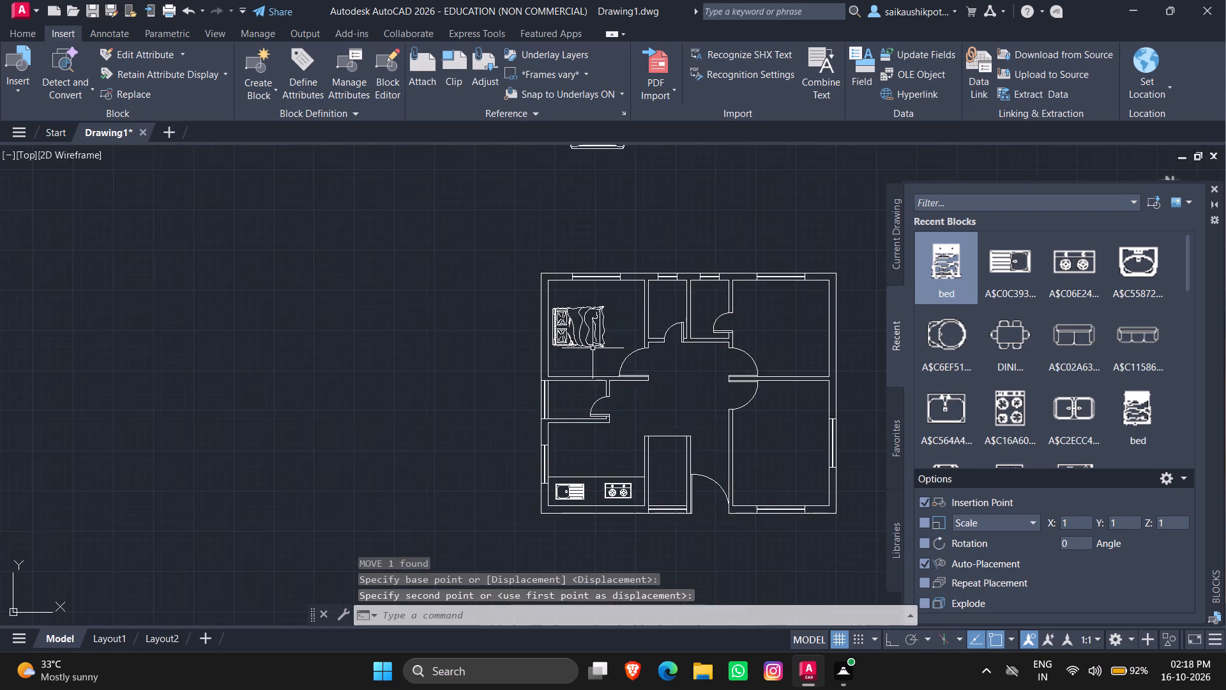
scroll(593, 348, up, 1)
click(593, 348)
click(571, 312)
key(ctrl+c)
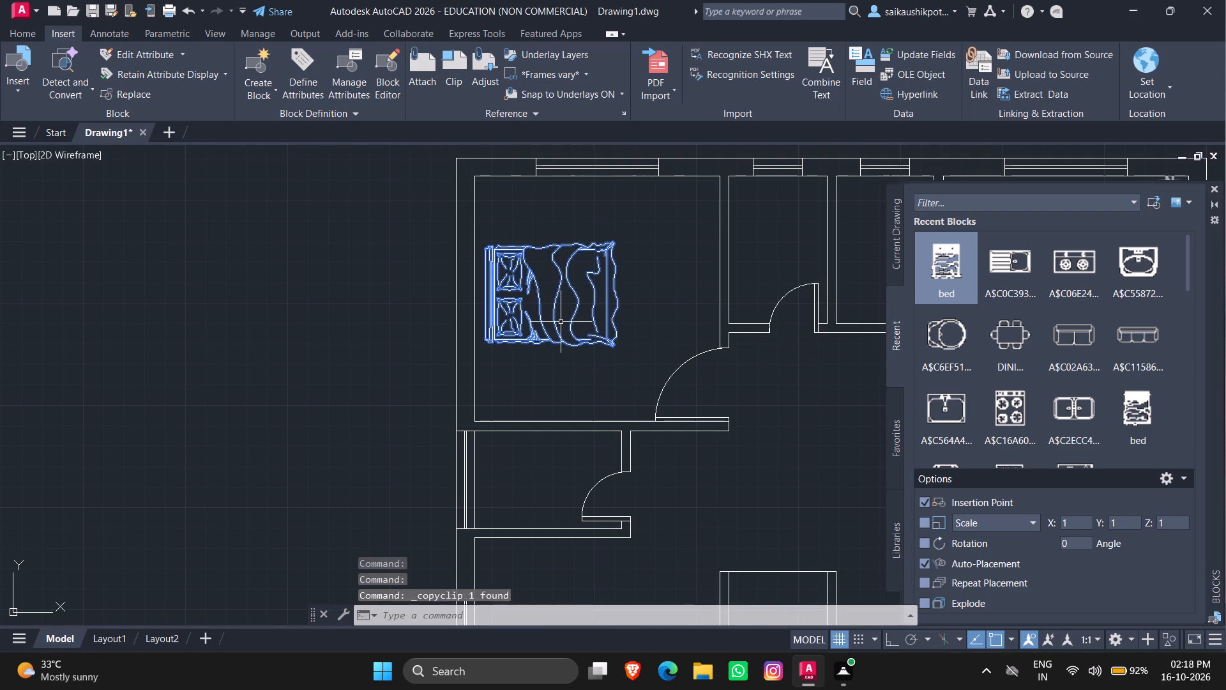
key(ctrl+v)
click(219, 376)
Rotate the pasted bed by 90 degrees about its lower-left corner, with ortho on, so that the headboard faces down.
drag(289, 326, 284, 328)
click(211, 380)
click(300, 308)
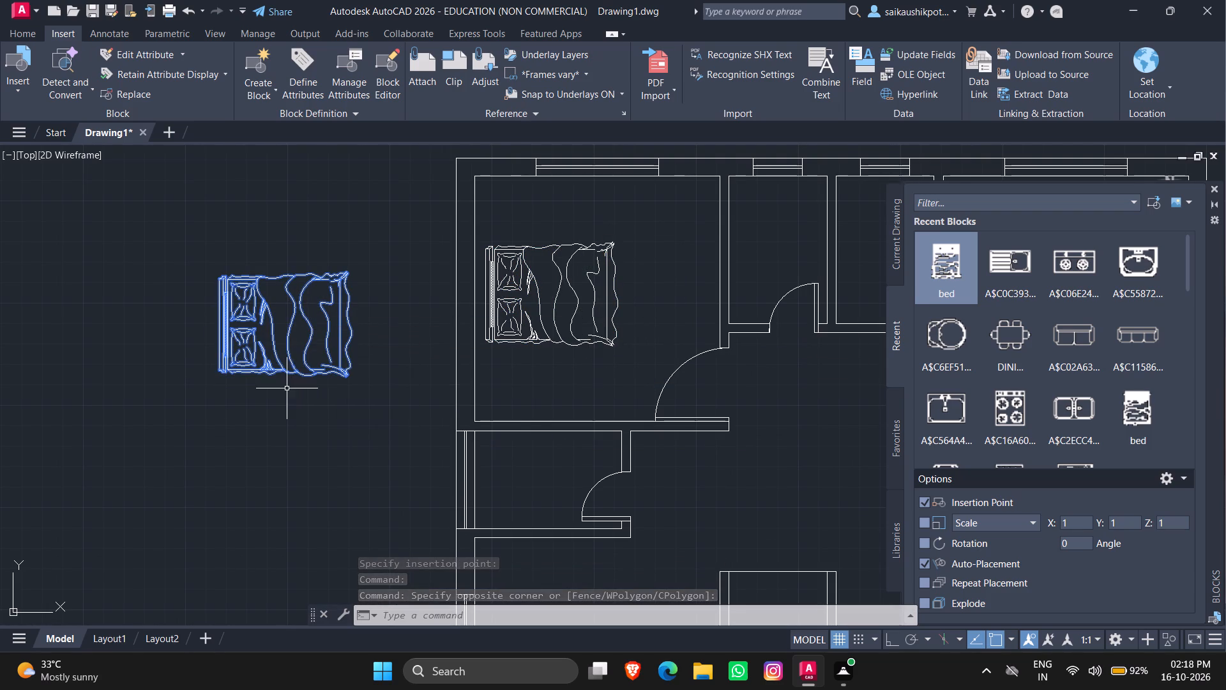
text(ro)
key(Return)
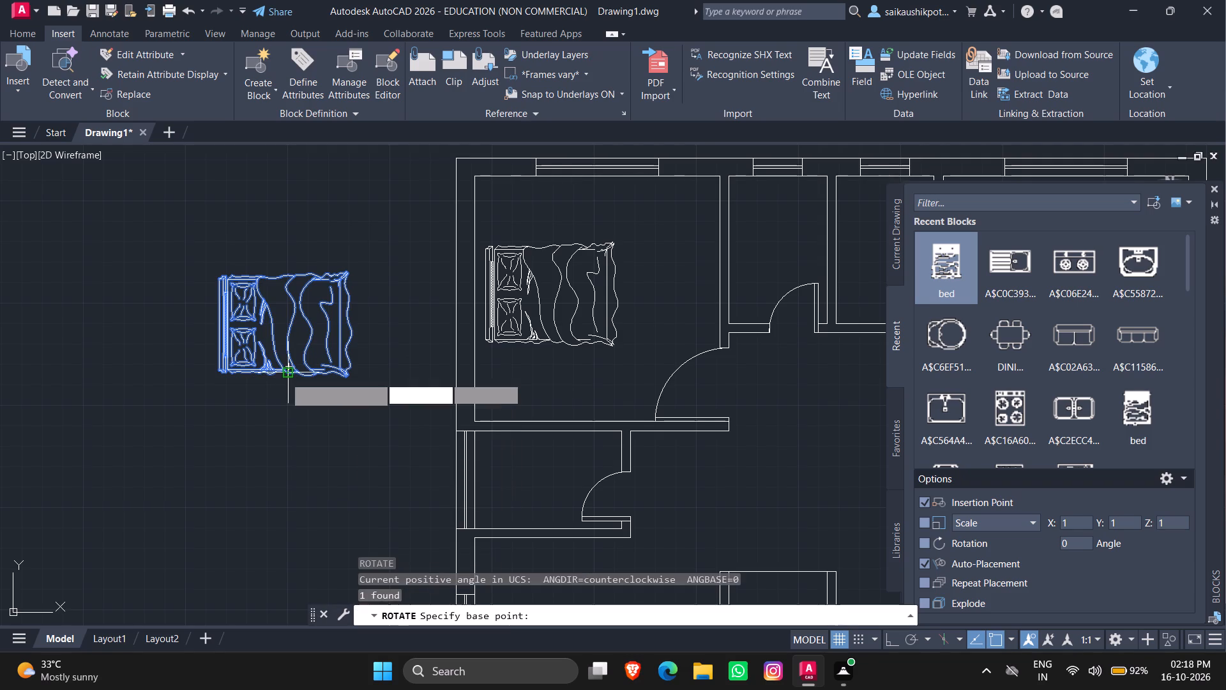
key(F8)
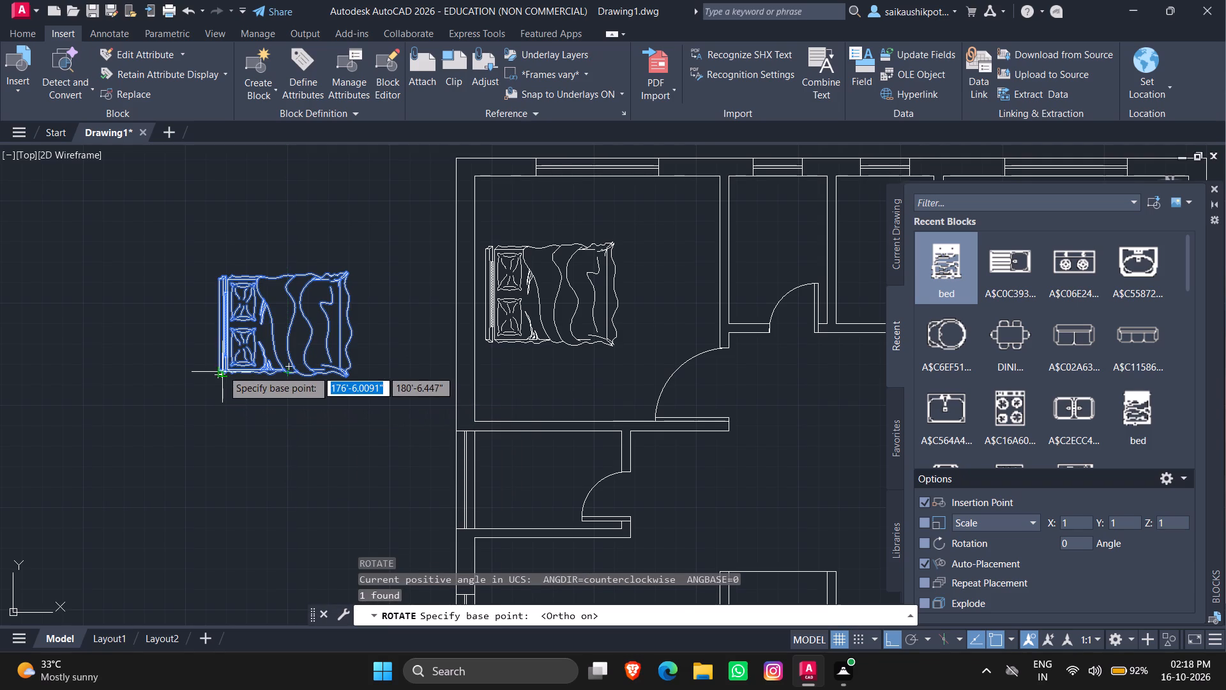
click(222, 370)
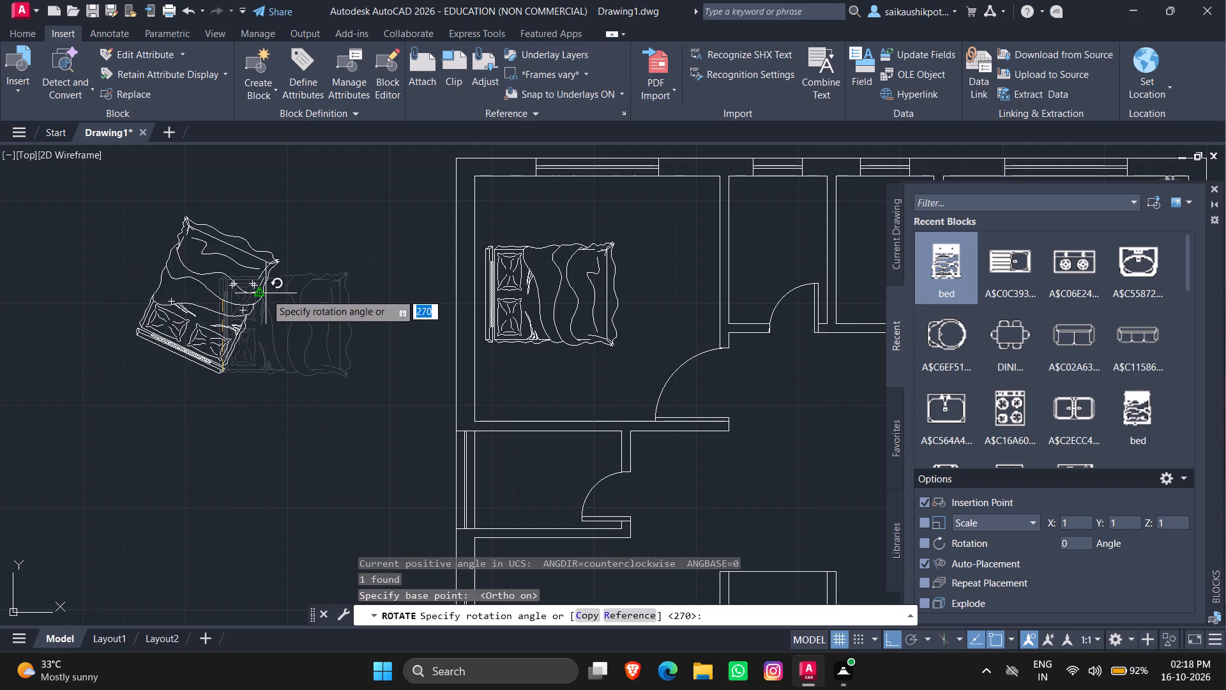
click(177, 202)
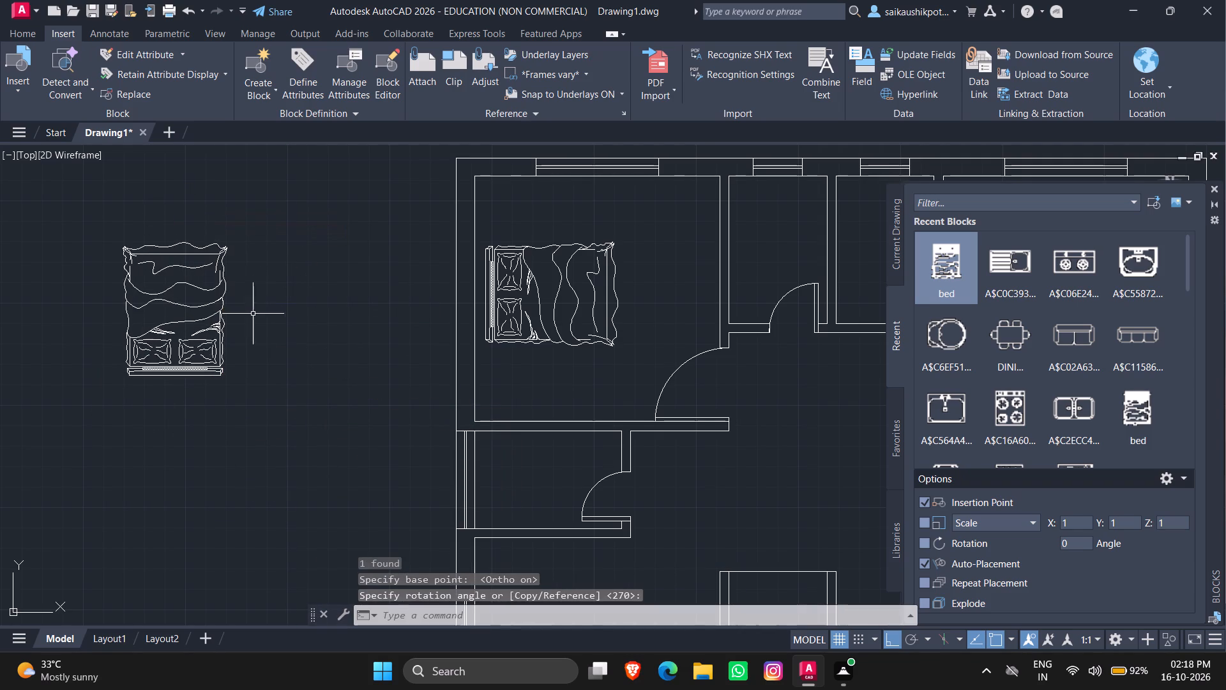
Copy the upright bed outside the plan and paste the duplicate into the upper-right bedroom, its headboard close to the lower wall.
click(260, 332)
click(133, 342)
key(ctrl+c)
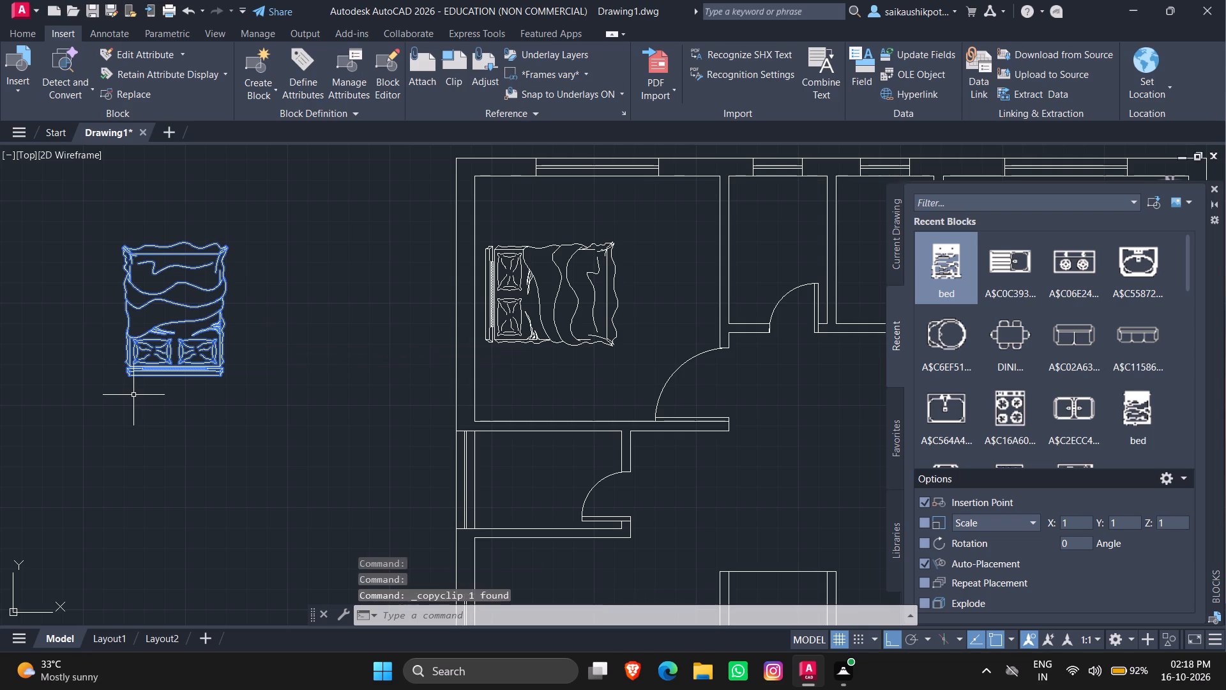
key(ctrl+v)
scroll(315, 387, down, 3)
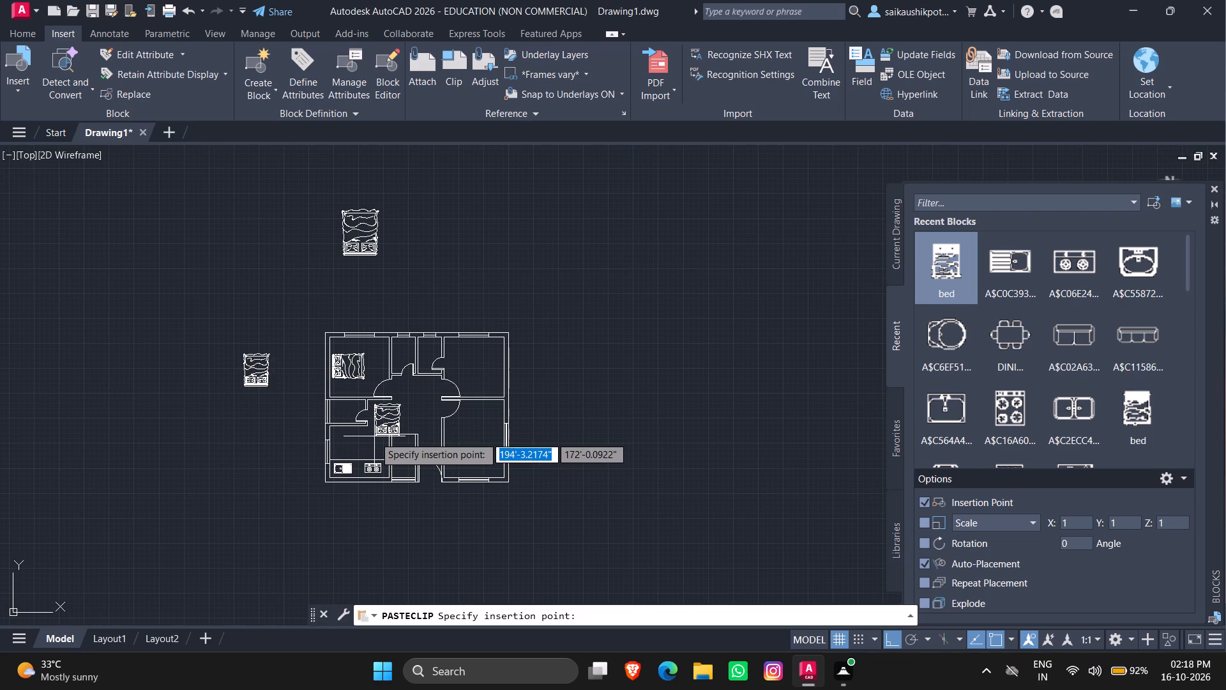
scroll(493, 375, up, 3)
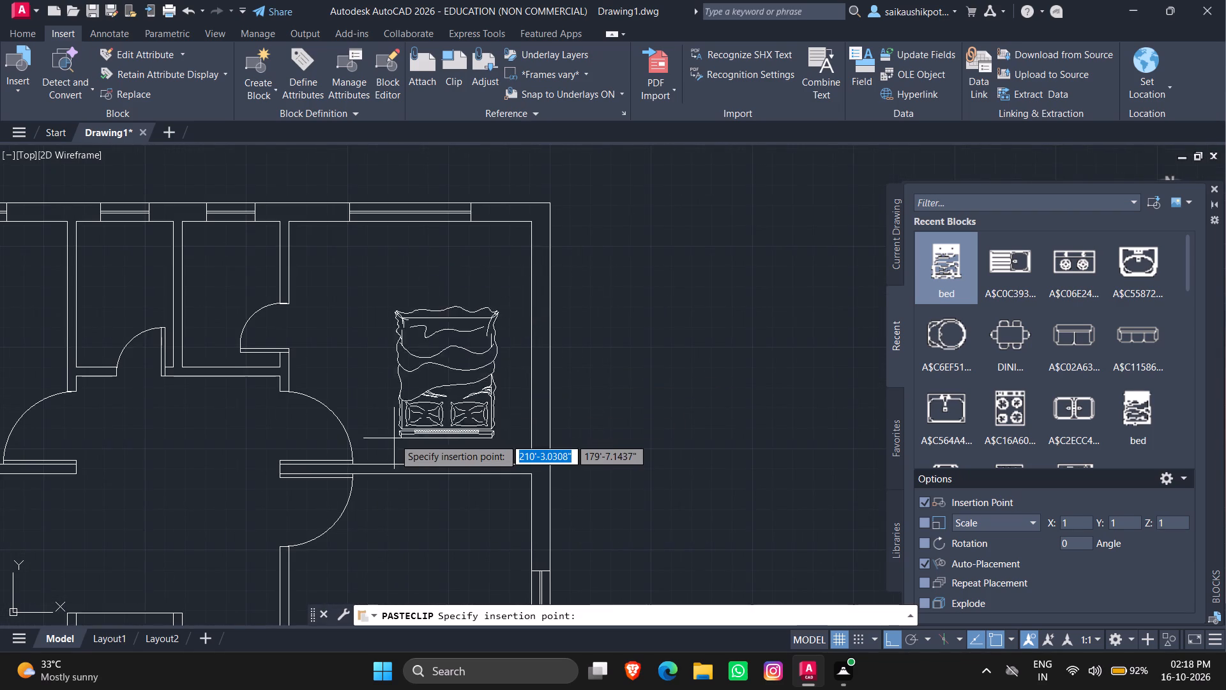
scroll(394, 438, up, 1)
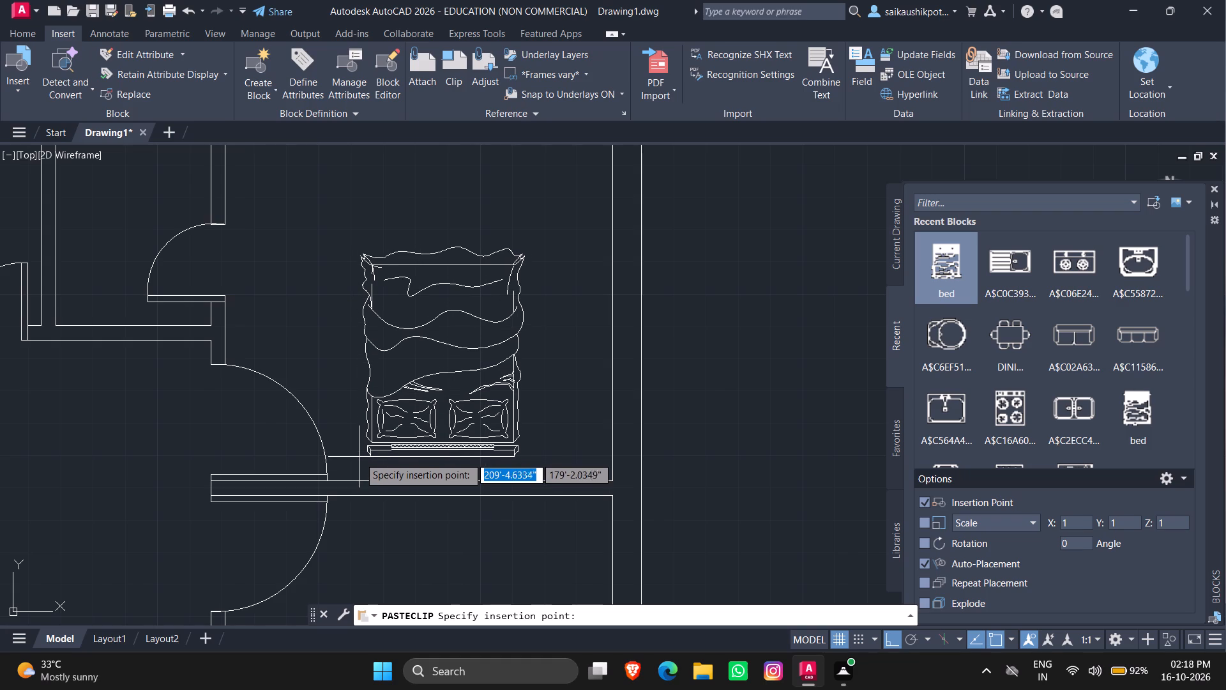
click(359, 459)
key(Escape)
Delete the two spare beds outside the floor plan, one above it and one on its left side.
scroll(515, 401, down, 3)
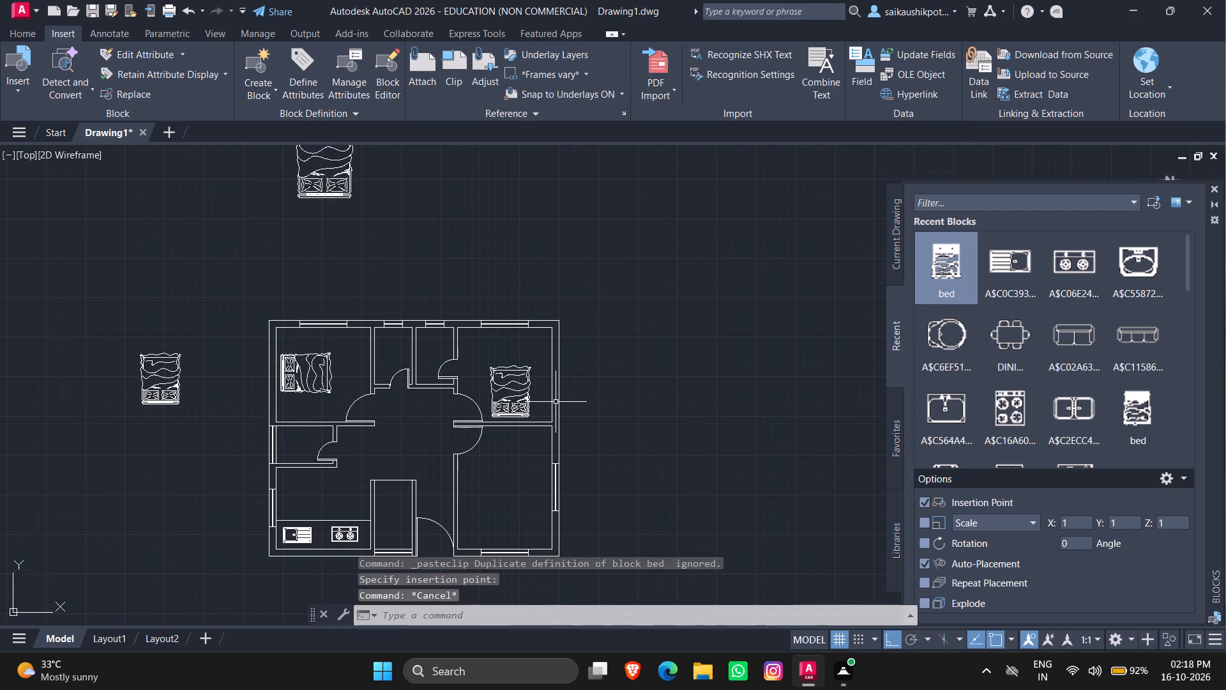
scroll(373, 299, down, 3)
click(384, 279)
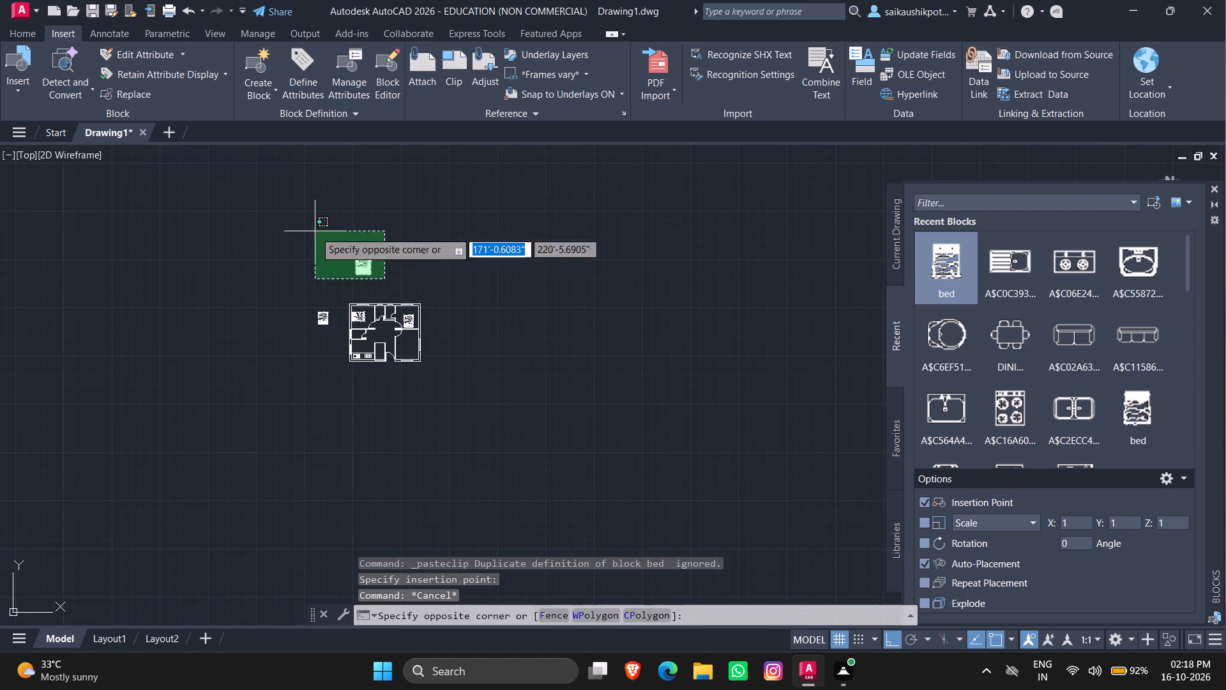
click(315, 231)
scroll(330, 309, up, 3)
click(330, 394)
click(252, 300)
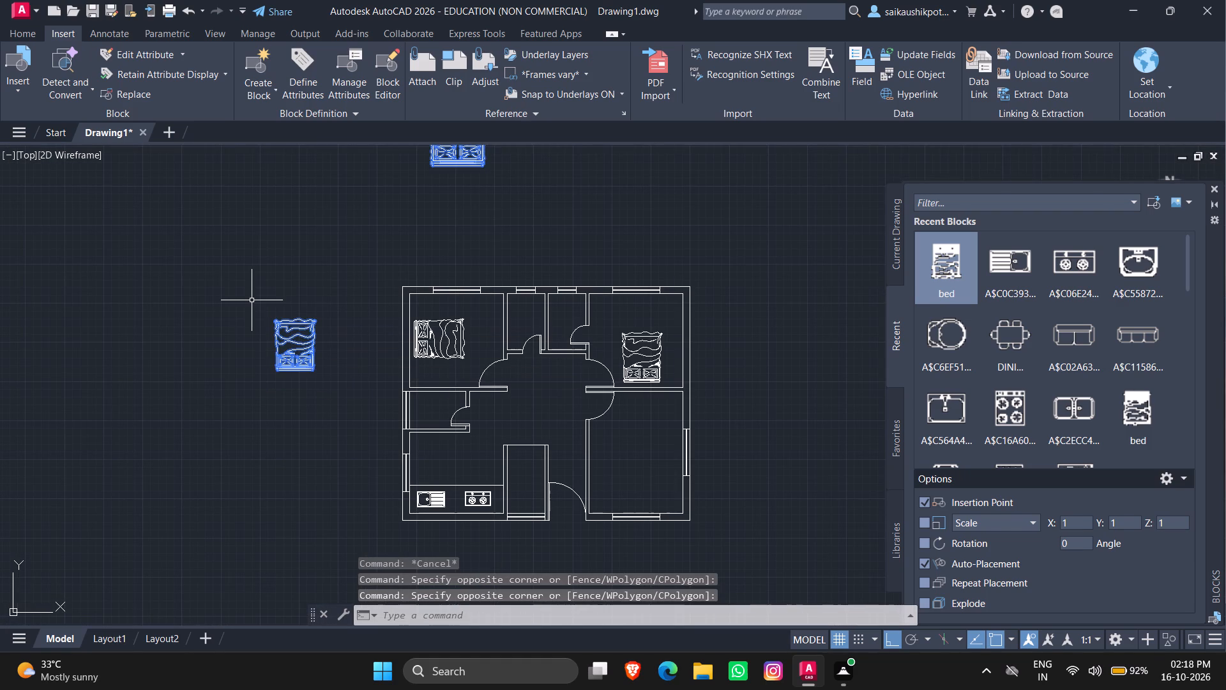
key(Delete)
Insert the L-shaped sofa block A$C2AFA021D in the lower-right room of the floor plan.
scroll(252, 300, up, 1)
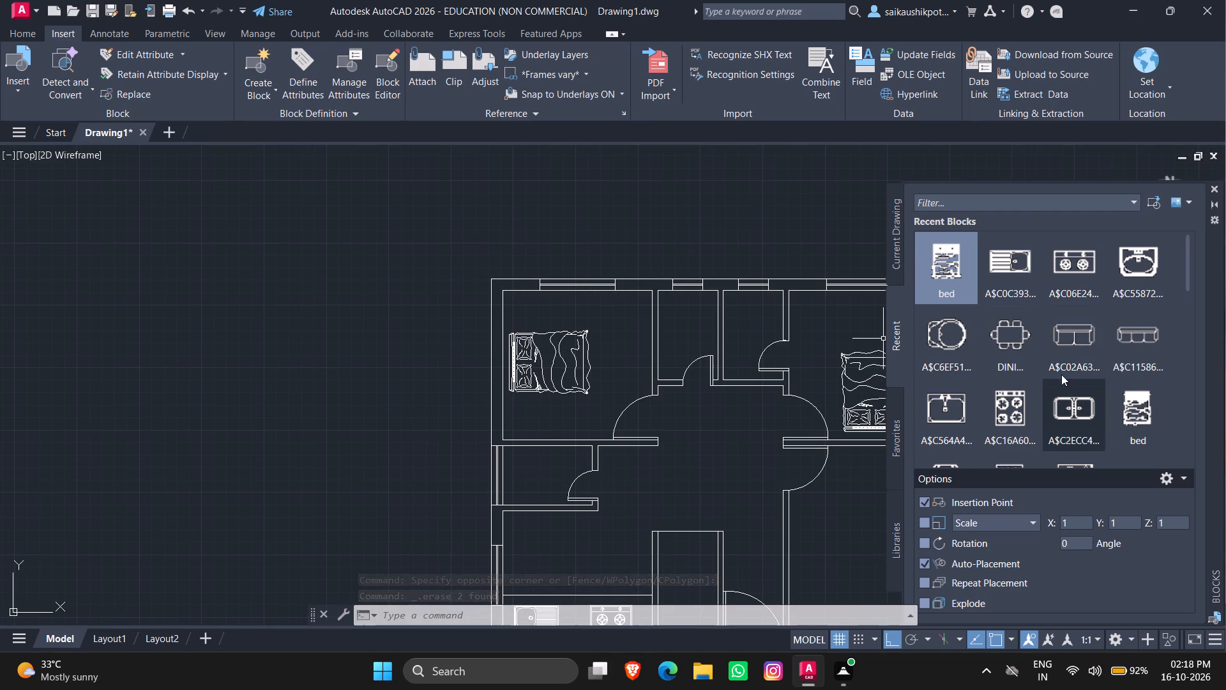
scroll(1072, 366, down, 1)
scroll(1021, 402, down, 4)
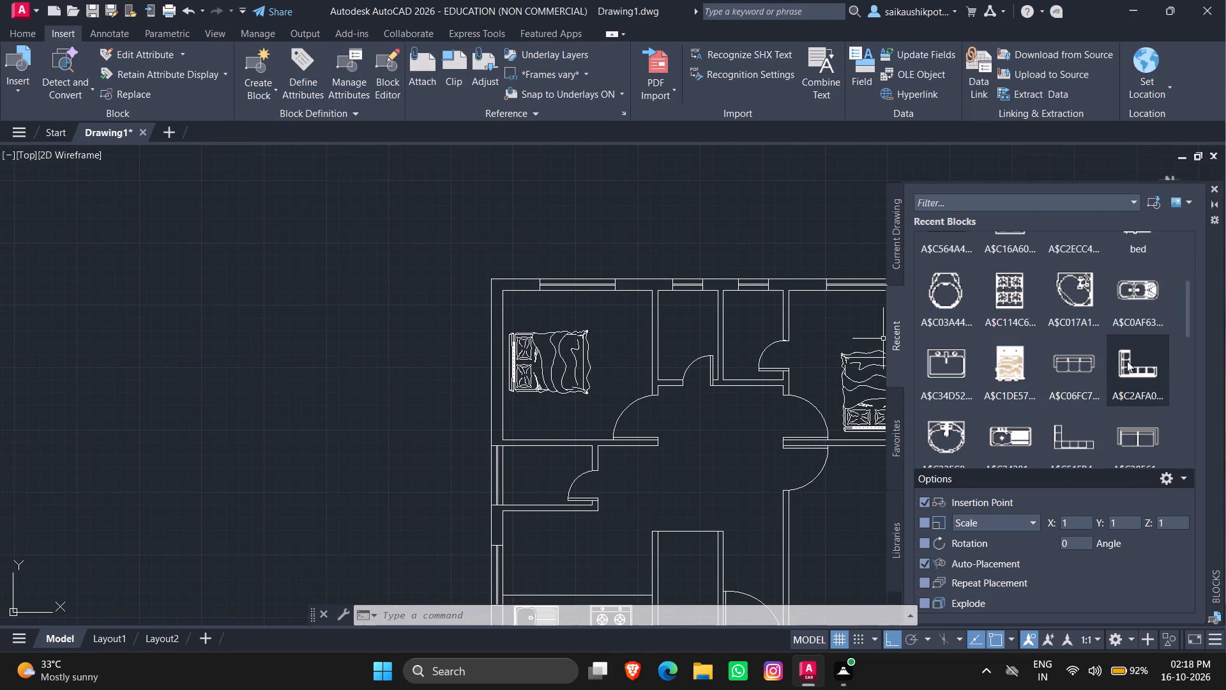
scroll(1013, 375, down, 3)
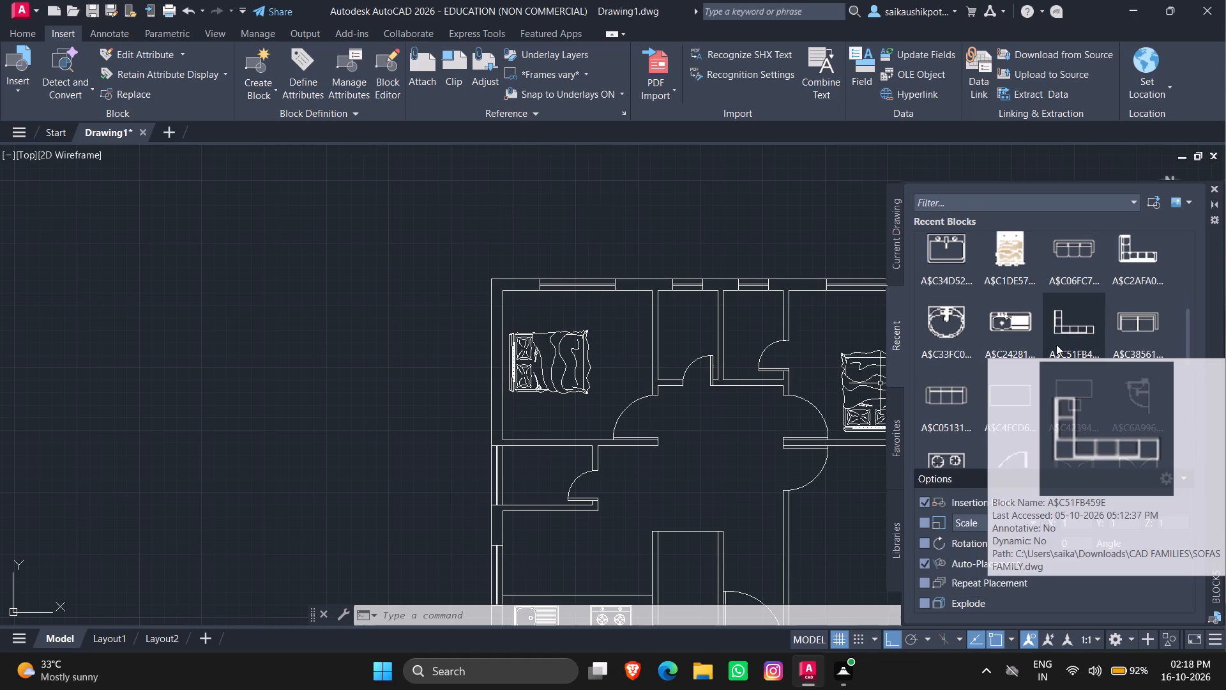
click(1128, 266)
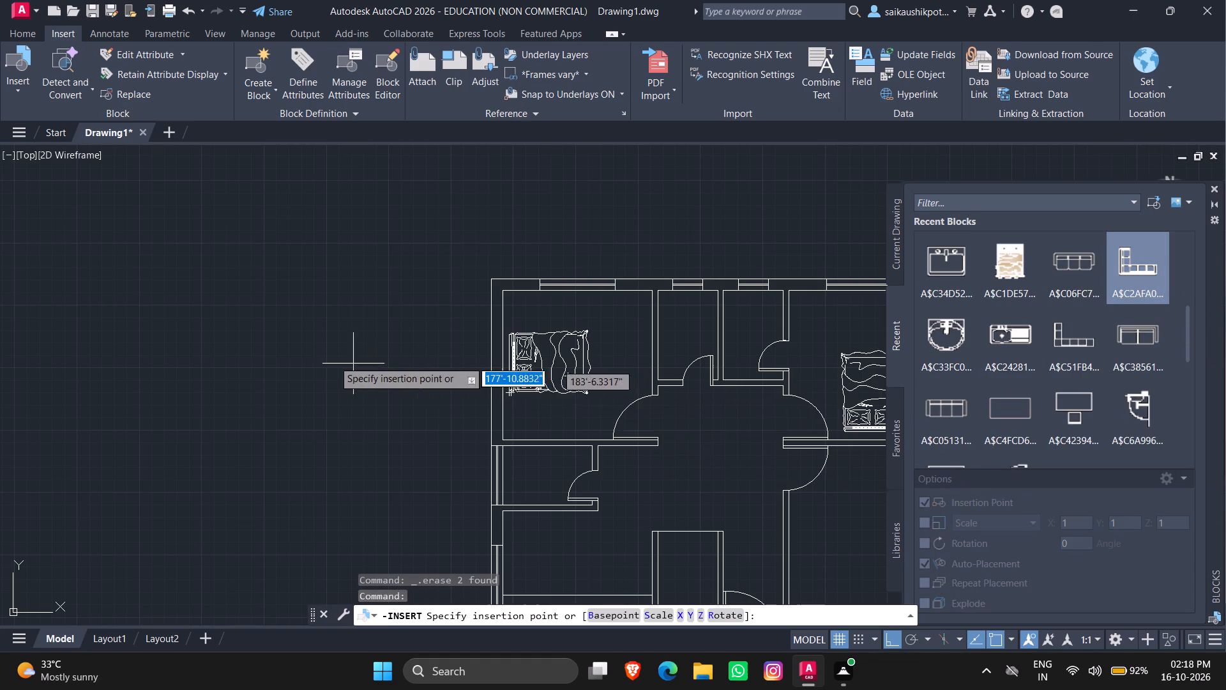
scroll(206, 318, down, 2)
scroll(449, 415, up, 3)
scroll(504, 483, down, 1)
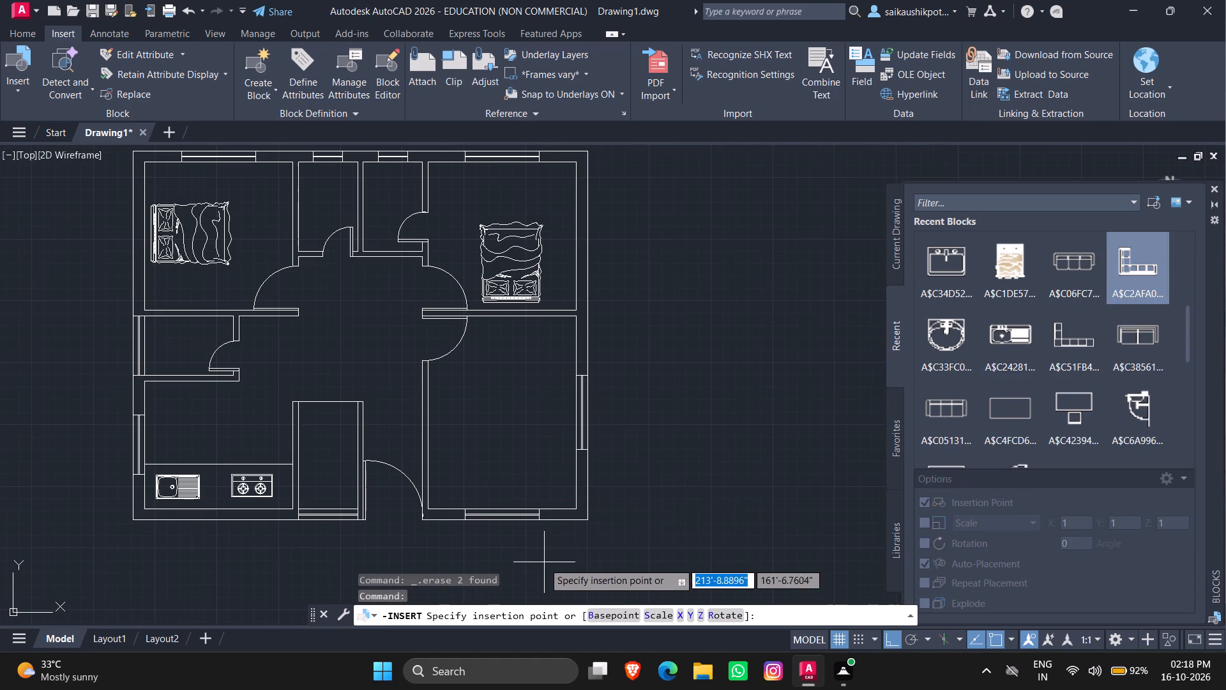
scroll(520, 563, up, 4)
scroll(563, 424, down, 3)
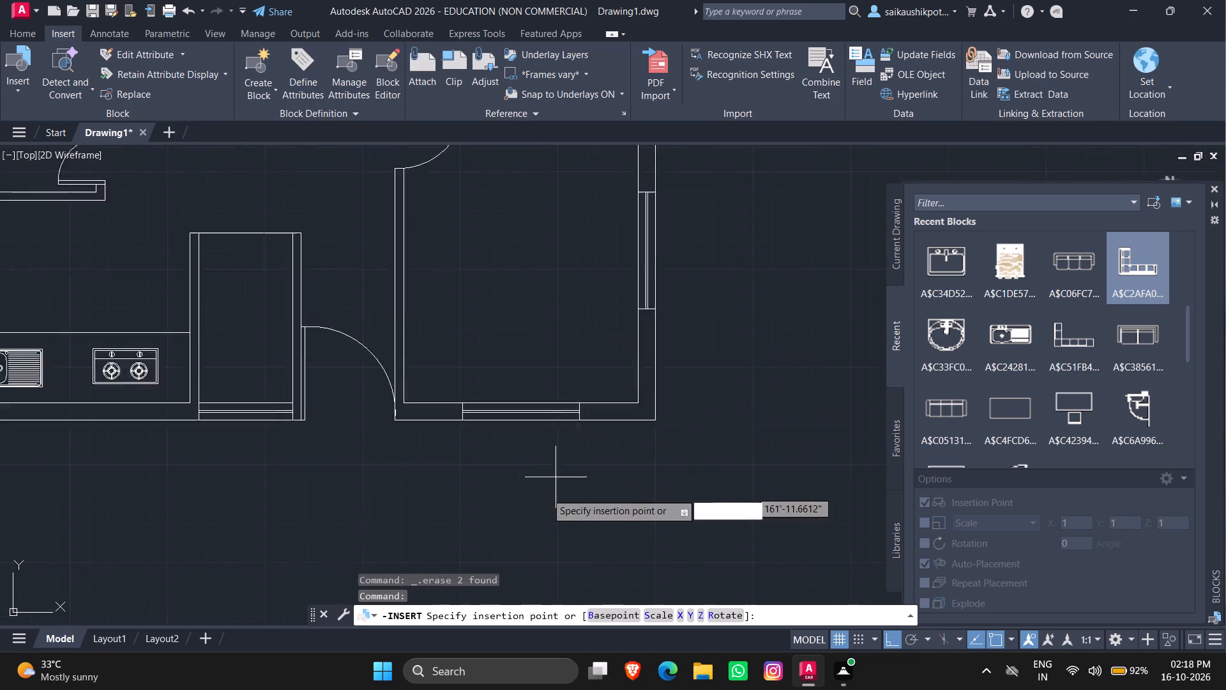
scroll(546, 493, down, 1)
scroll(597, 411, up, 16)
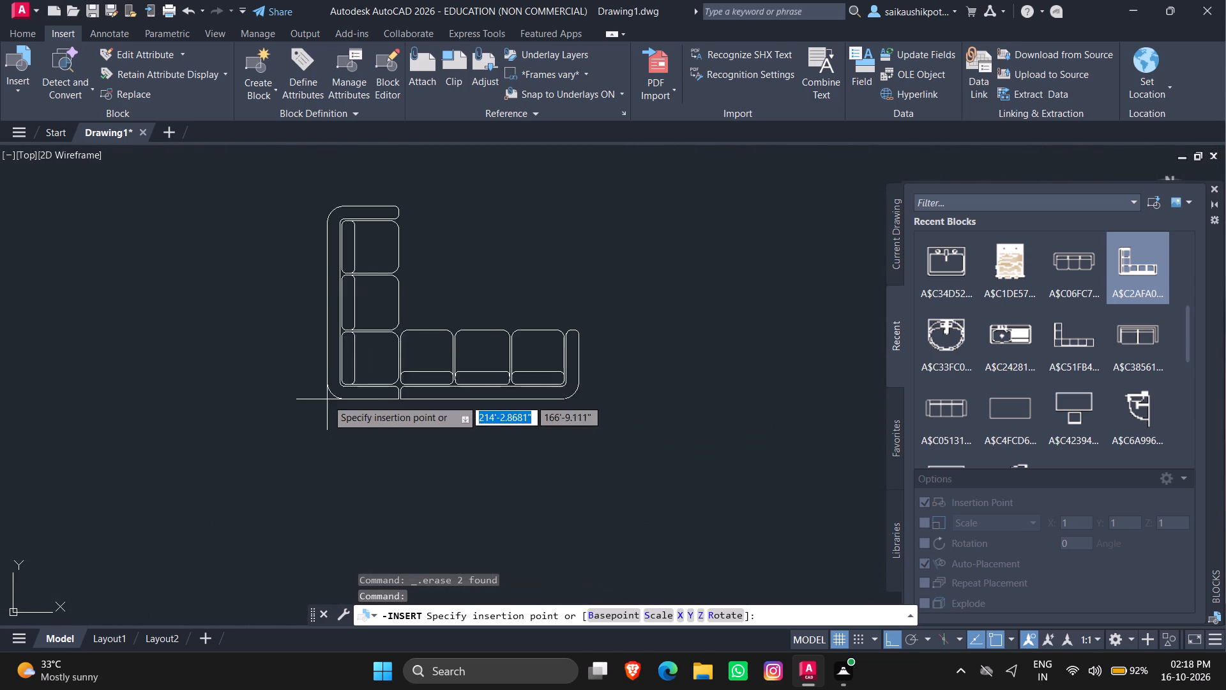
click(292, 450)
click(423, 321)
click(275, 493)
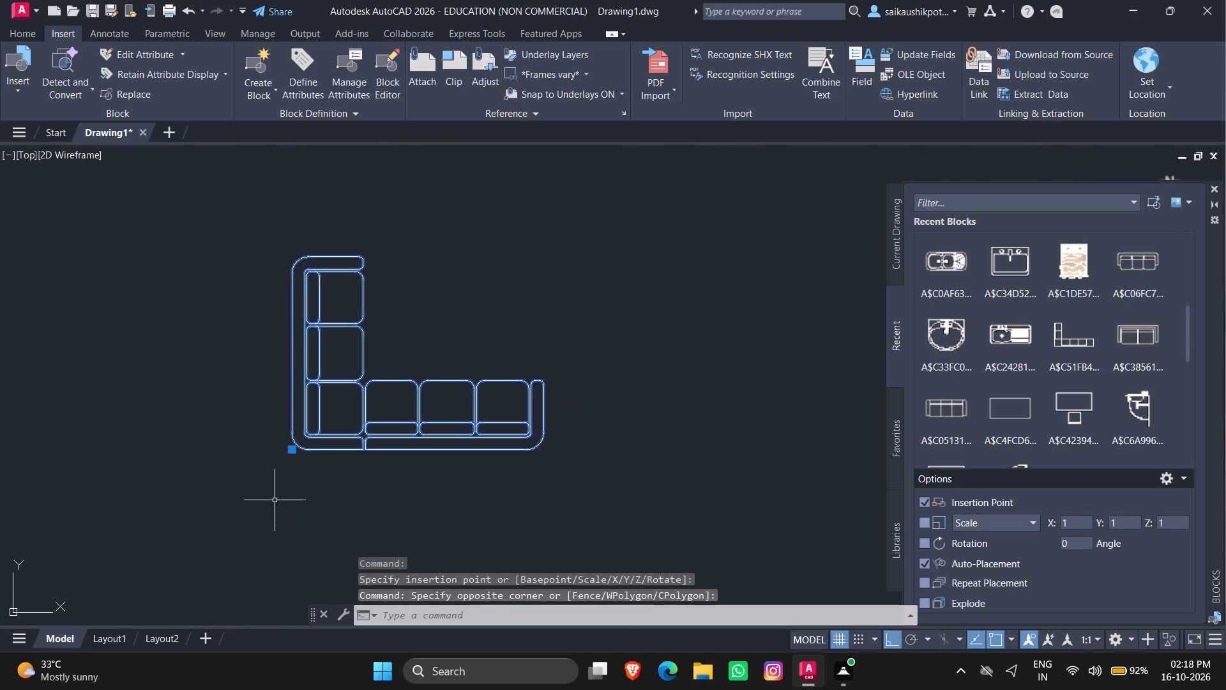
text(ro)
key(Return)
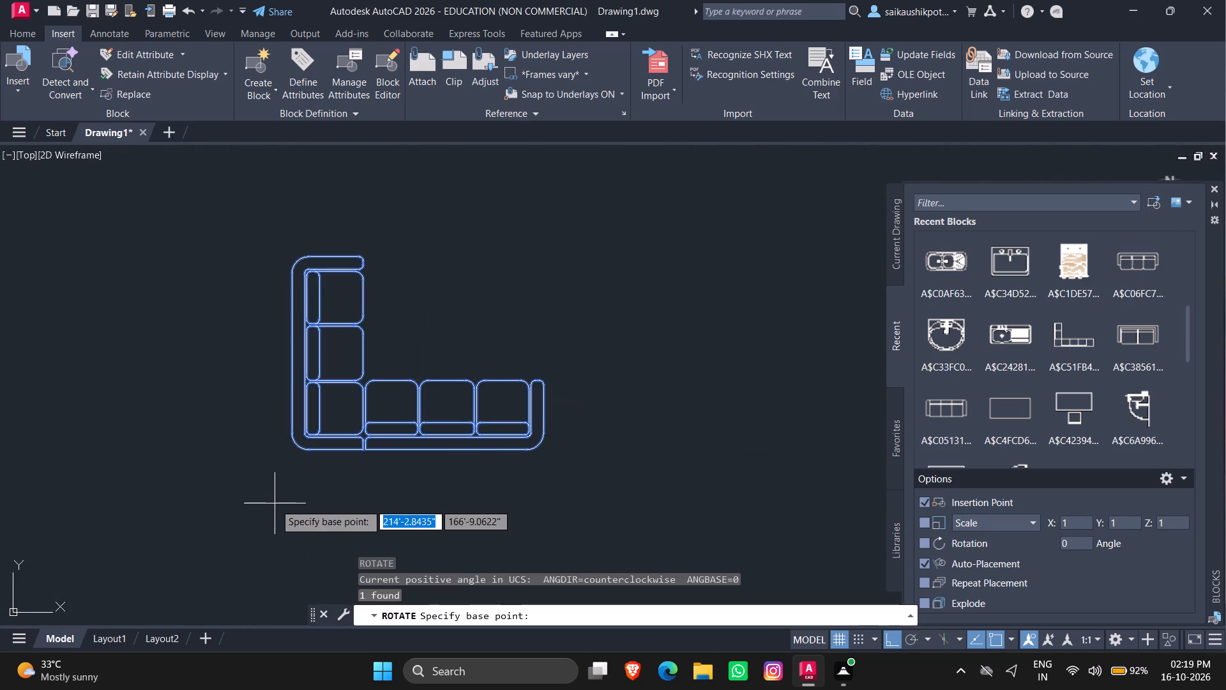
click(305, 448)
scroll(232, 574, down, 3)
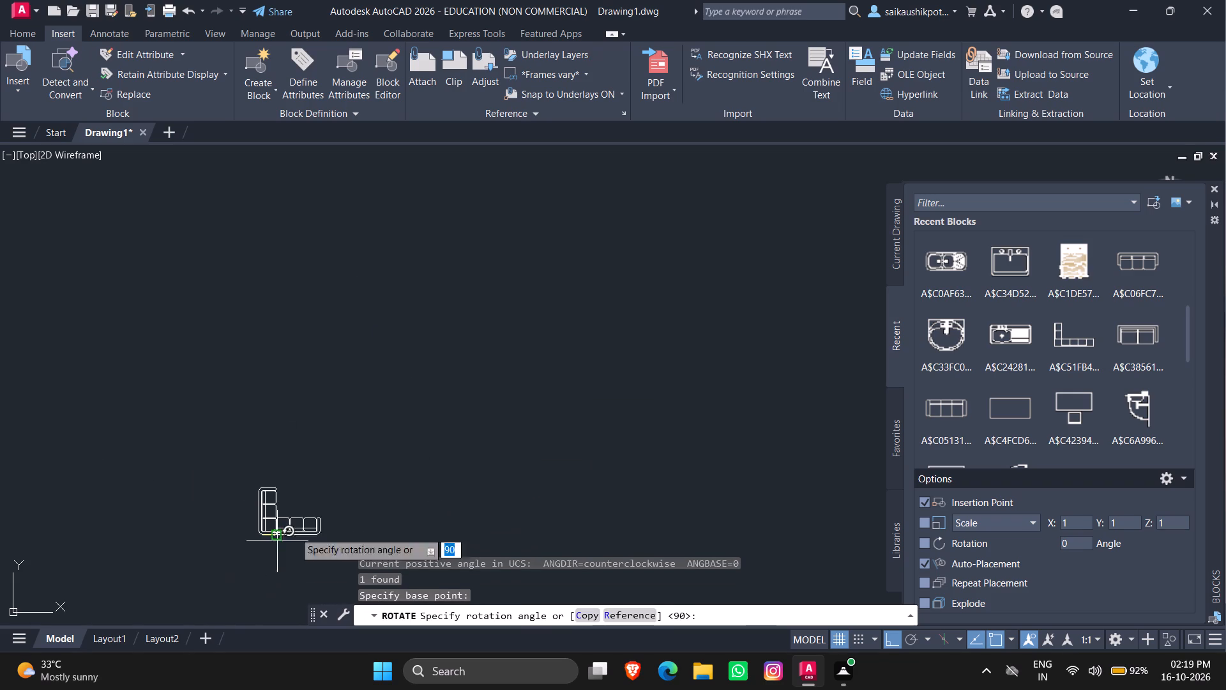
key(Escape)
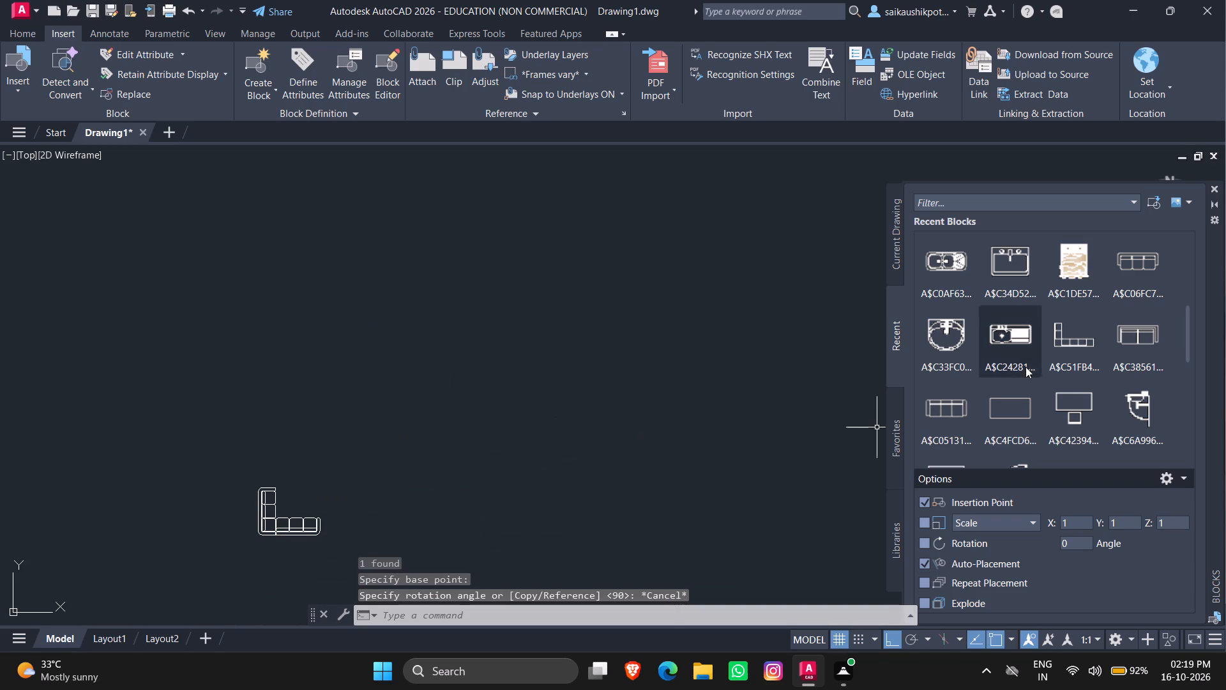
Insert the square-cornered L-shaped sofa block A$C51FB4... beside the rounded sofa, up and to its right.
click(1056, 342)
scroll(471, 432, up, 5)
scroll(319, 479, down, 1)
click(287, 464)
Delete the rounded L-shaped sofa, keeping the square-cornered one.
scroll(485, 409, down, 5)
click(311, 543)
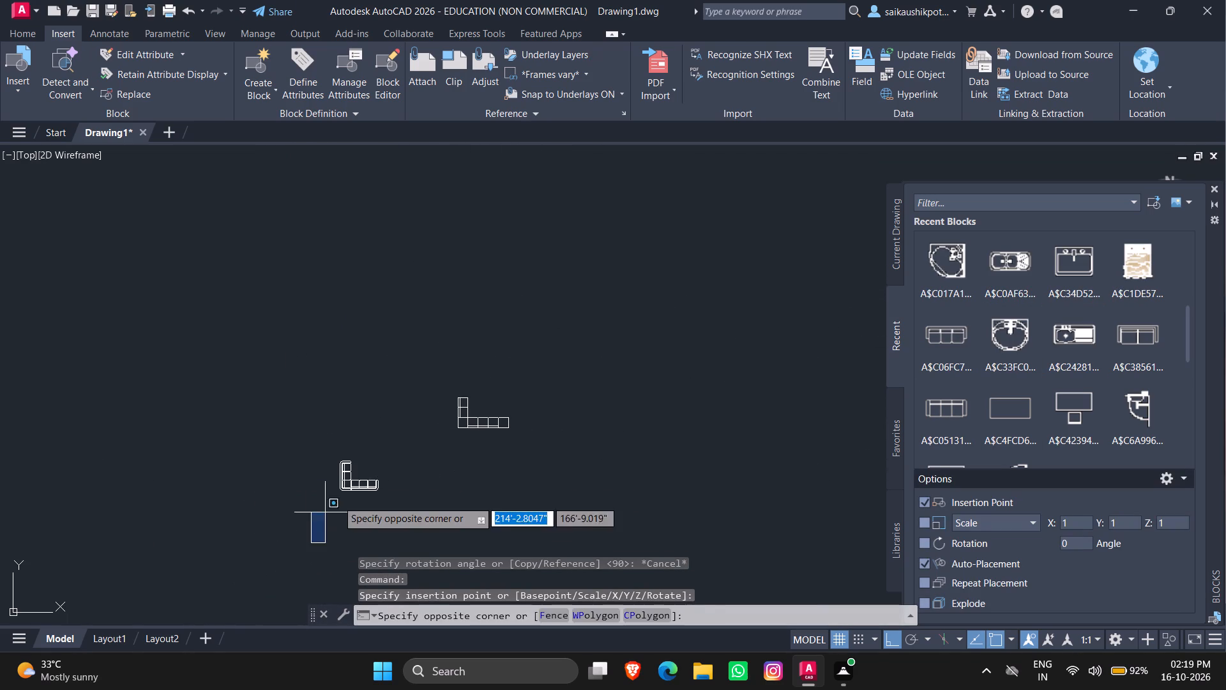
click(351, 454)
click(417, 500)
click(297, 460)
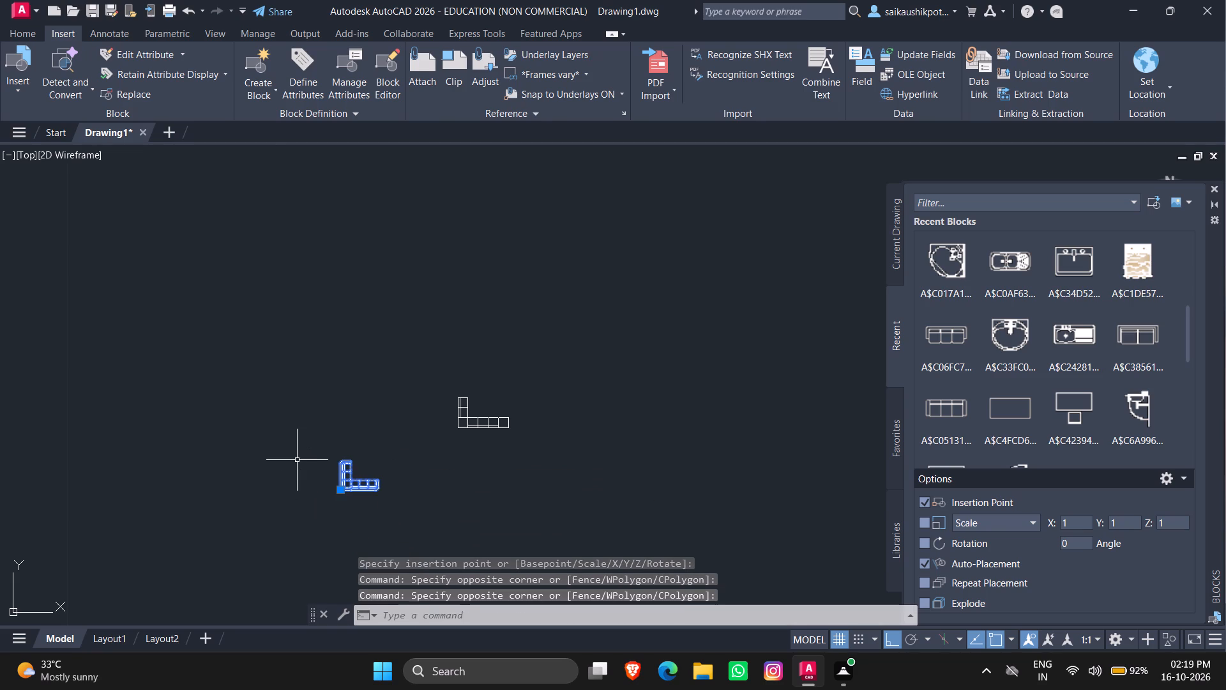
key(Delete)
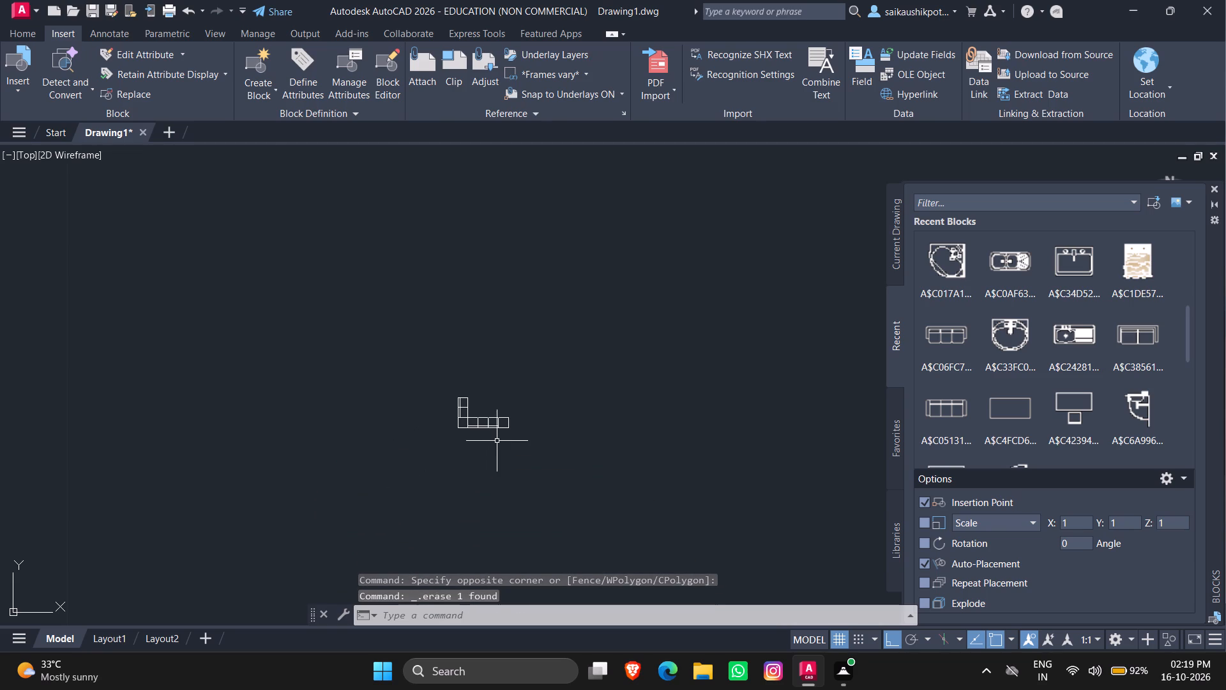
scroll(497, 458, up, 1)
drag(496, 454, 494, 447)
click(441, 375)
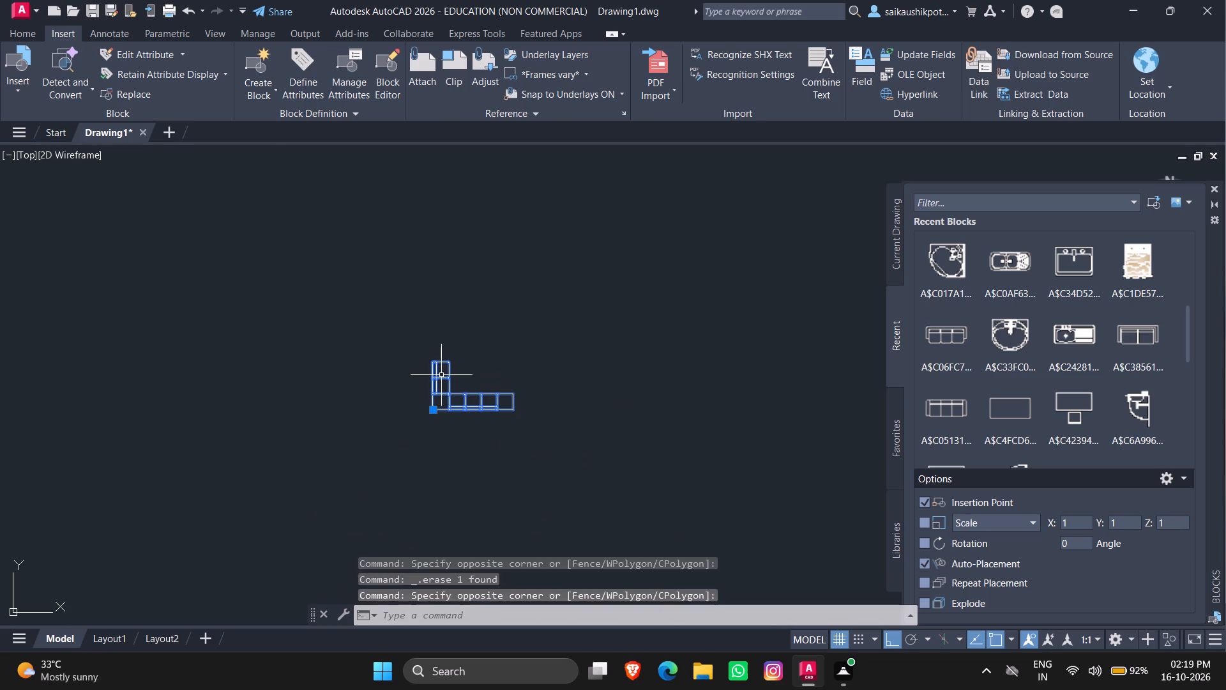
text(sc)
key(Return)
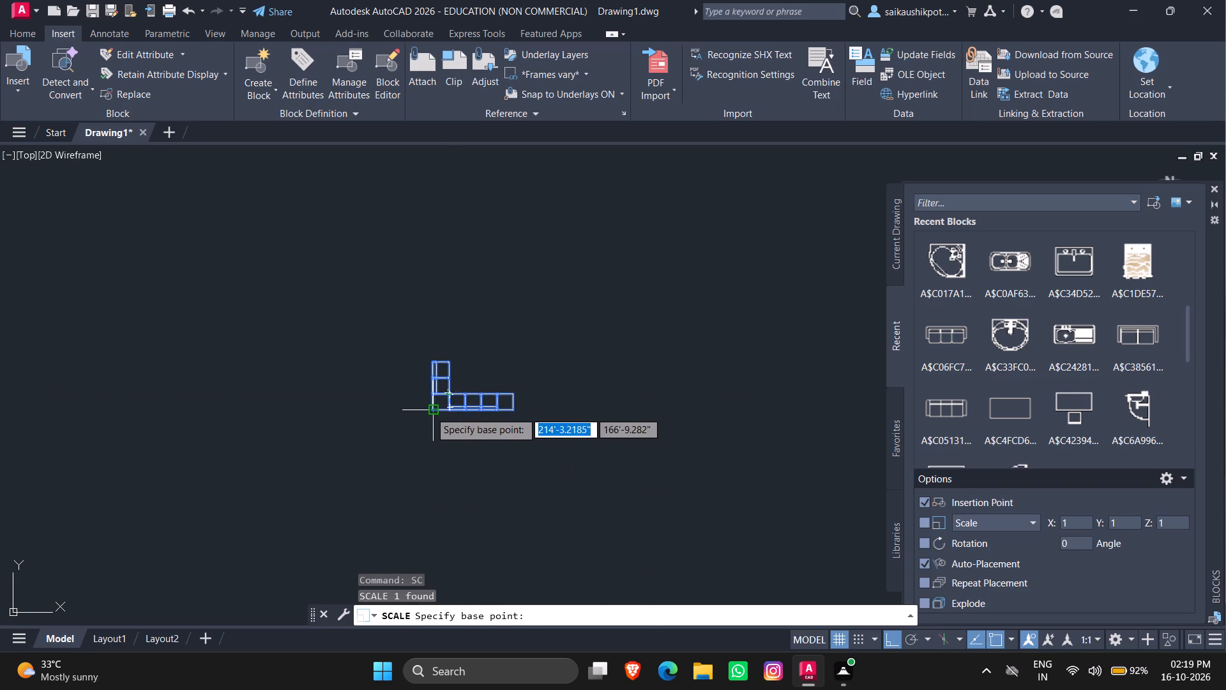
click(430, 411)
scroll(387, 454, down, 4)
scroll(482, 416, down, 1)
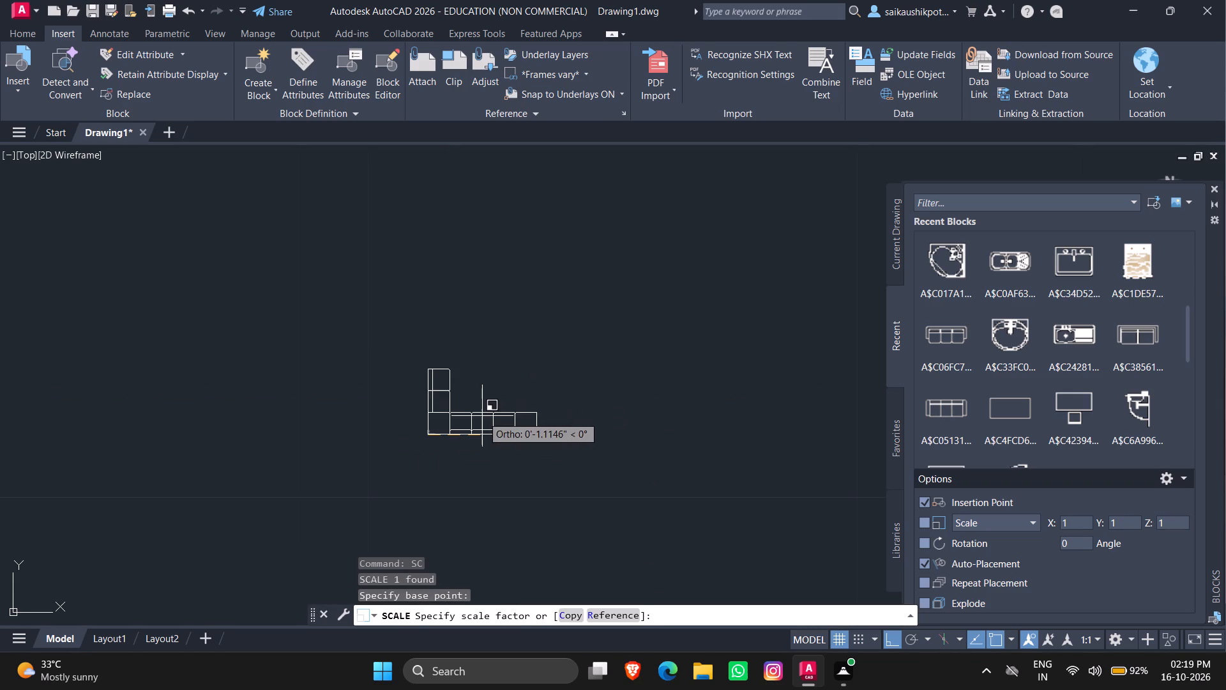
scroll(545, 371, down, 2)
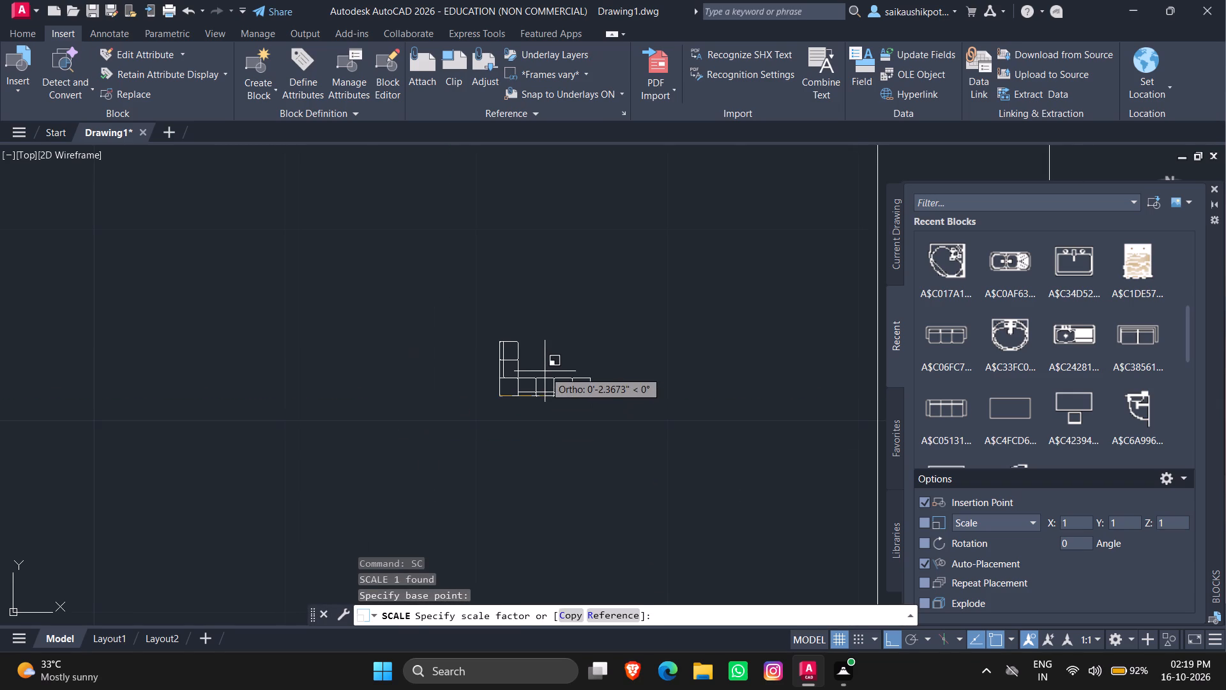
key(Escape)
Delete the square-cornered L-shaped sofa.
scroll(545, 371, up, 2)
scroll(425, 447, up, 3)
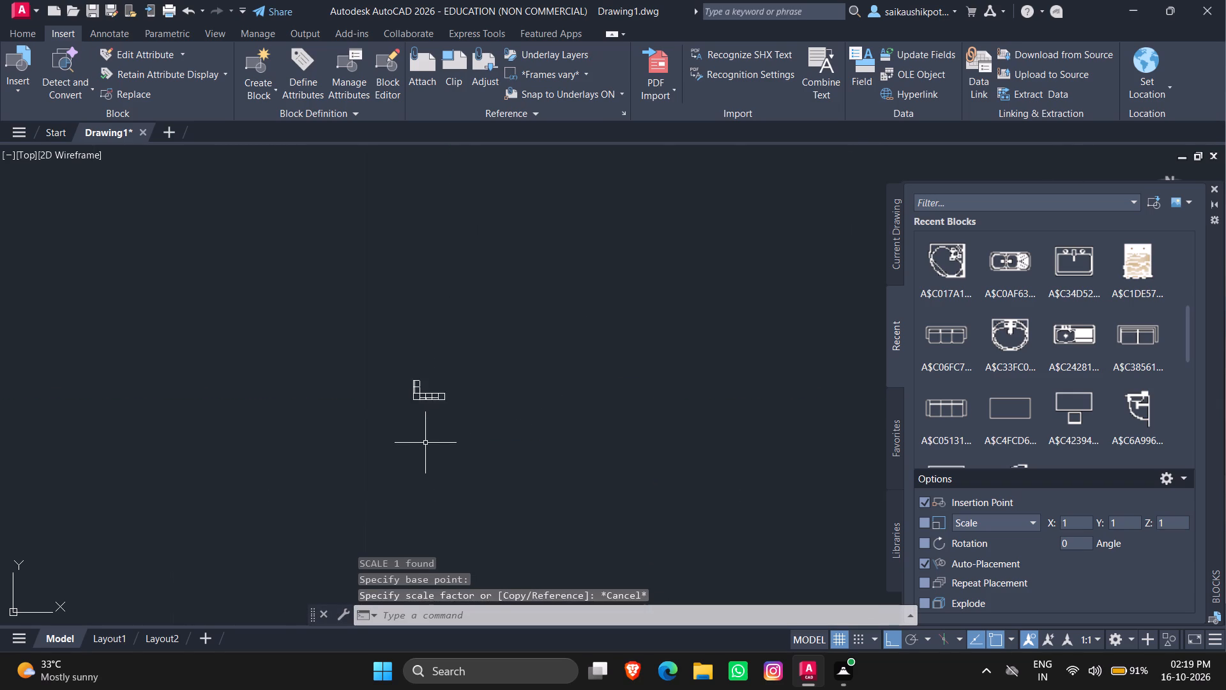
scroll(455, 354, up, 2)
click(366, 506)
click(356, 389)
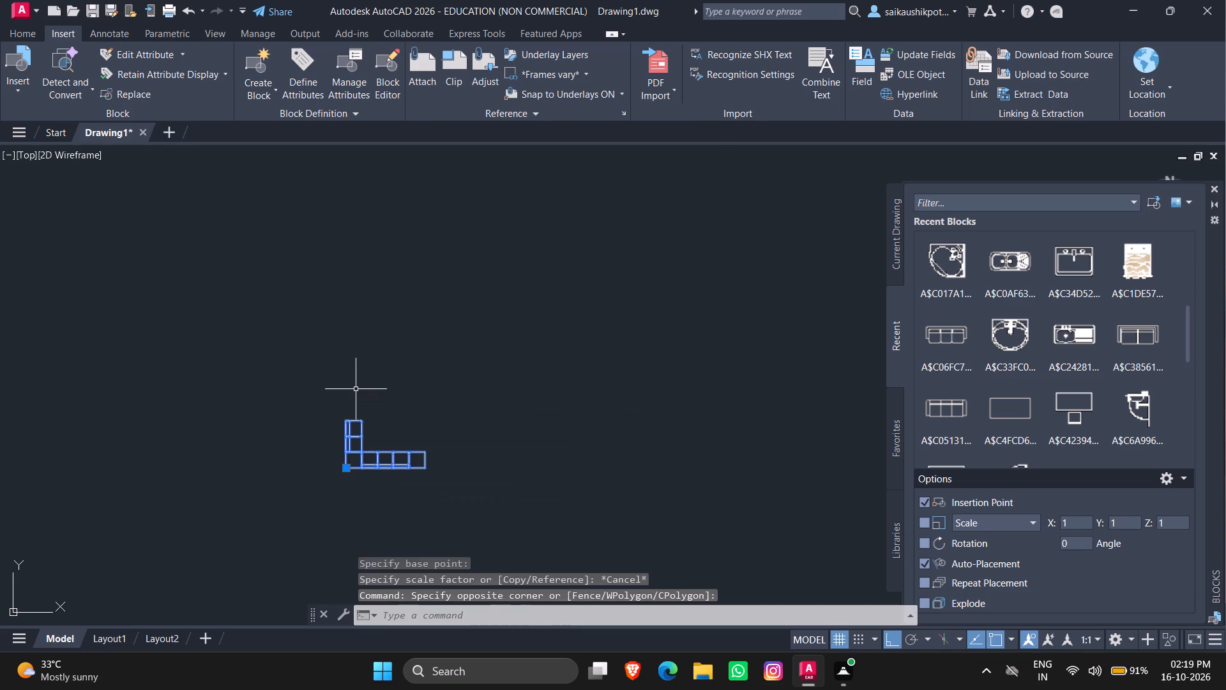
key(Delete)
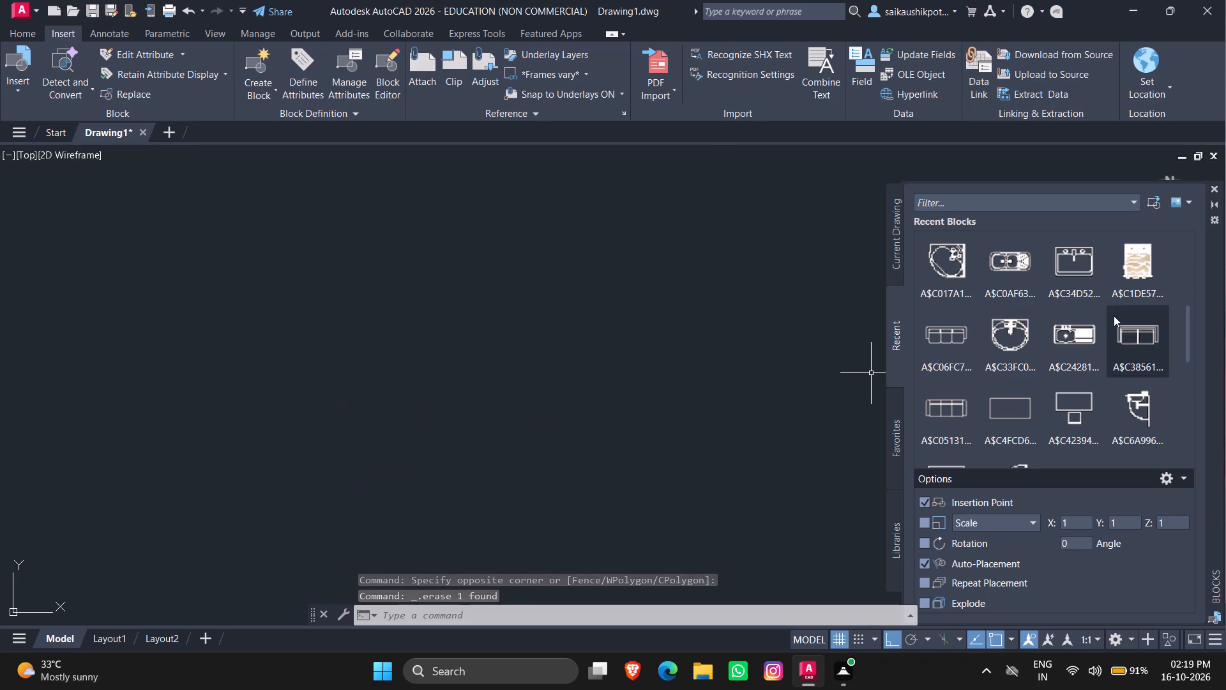
Browse the recent blocks and insert the rounded L-shaped sofa block A$C2AFA021D in the lower-right room.
scroll(986, 391, up, 1)
scroll(986, 391, down, 4)
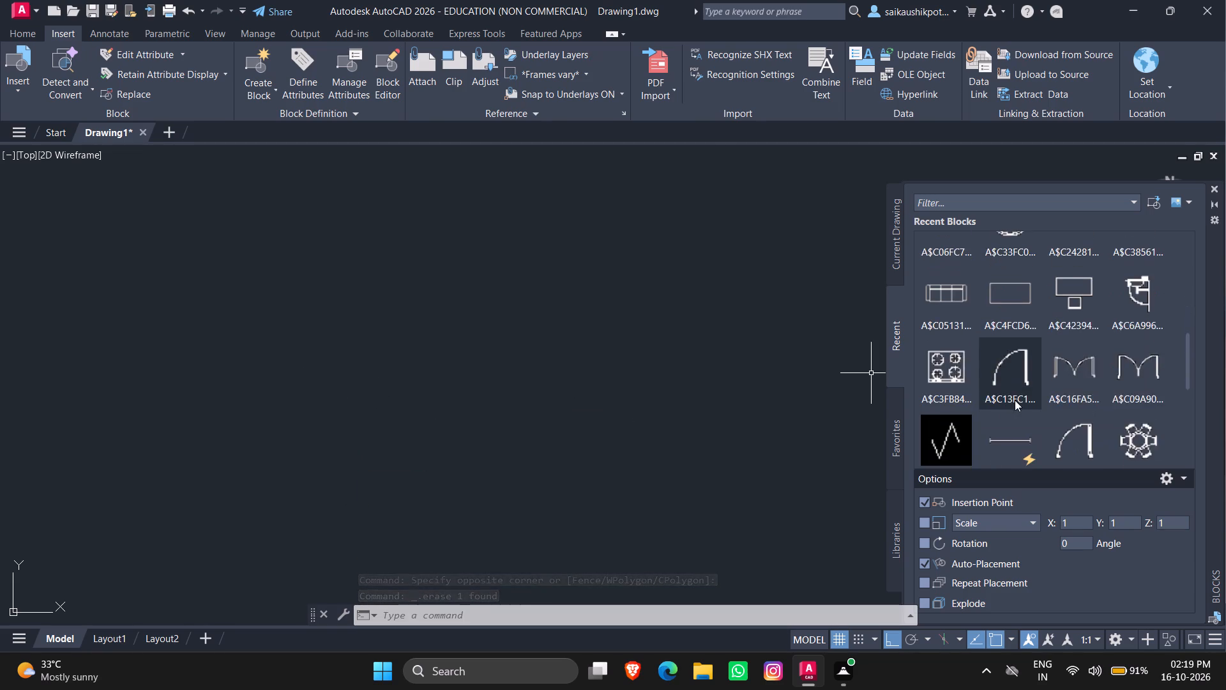
scroll(1015, 400, up, 10)
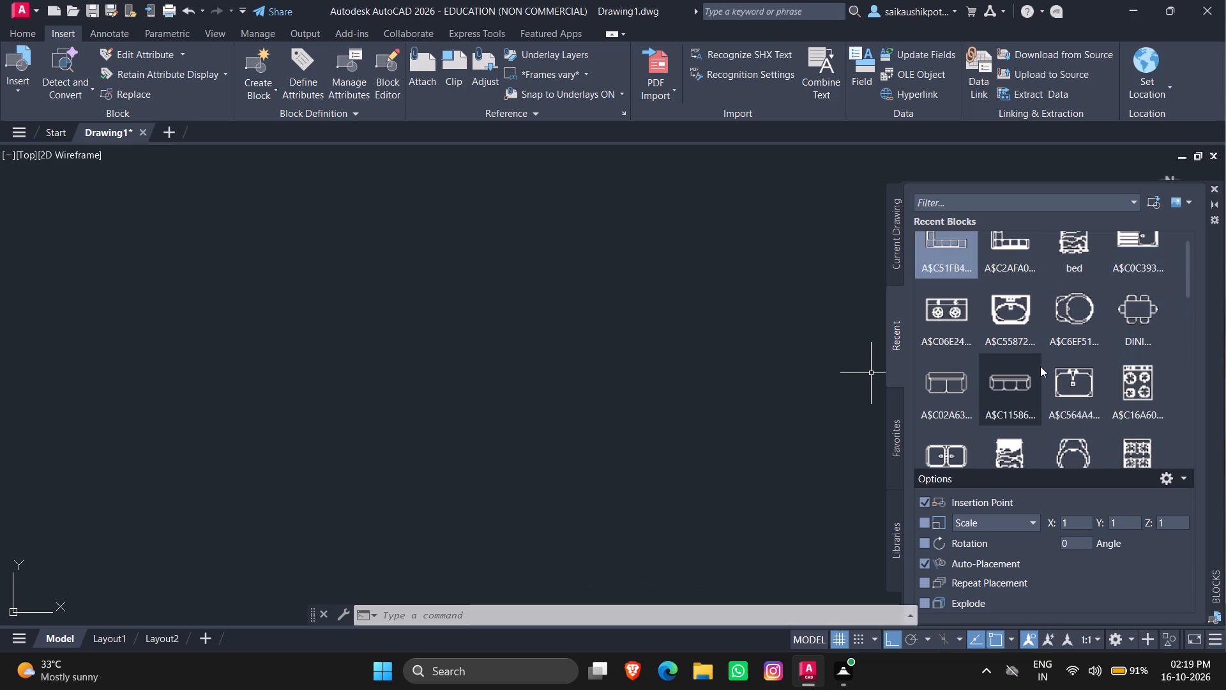
scroll(1001, 388, down, 2)
scroll(1014, 321, down, 2)
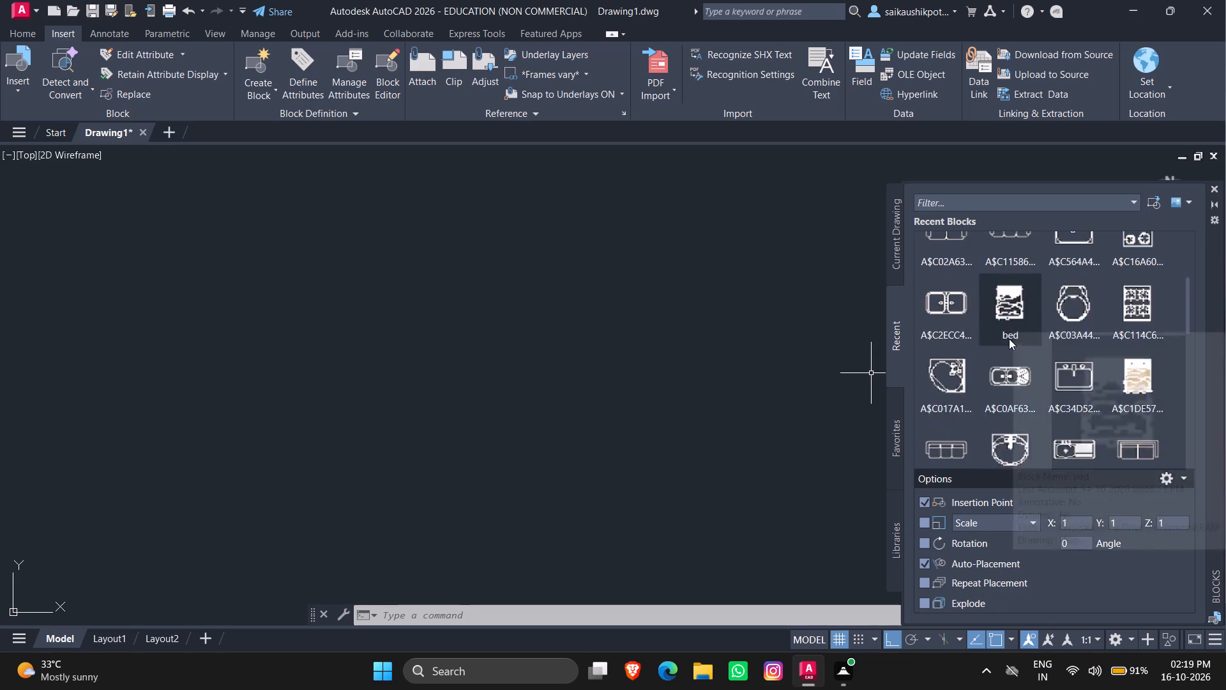
scroll(1009, 340, up, 10)
click(1010, 274)
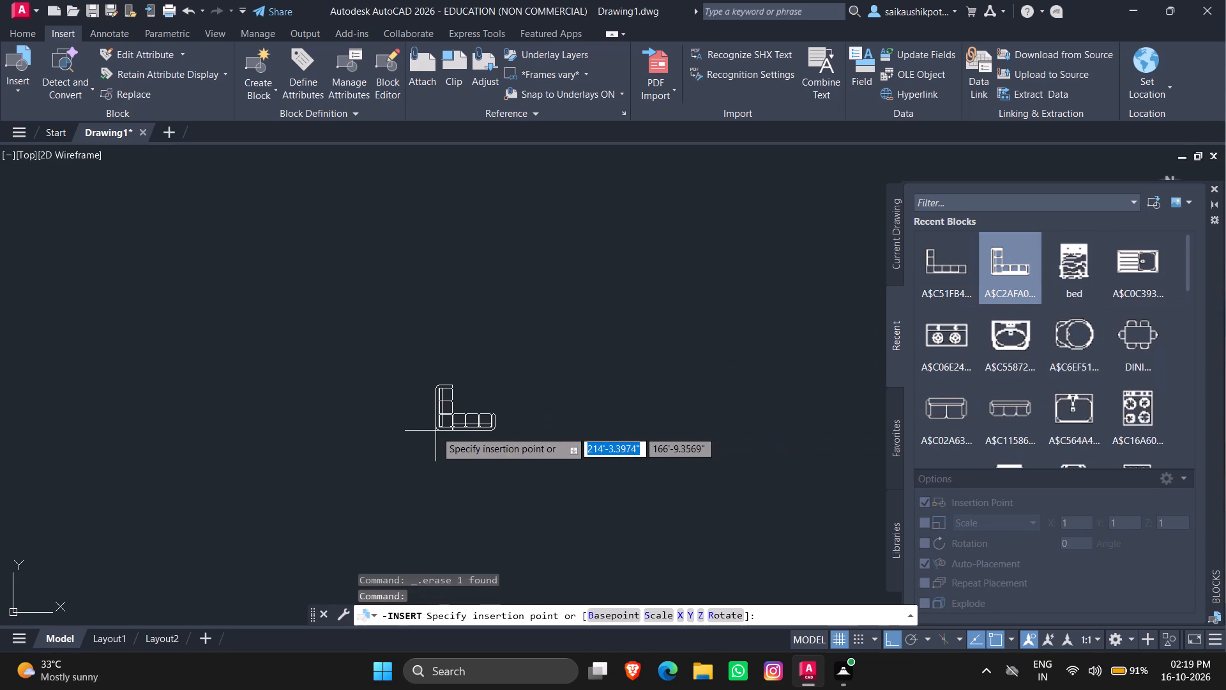
scroll(435, 431, up, 4)
scroll(382, 457, down, 2)
click(402, 443)
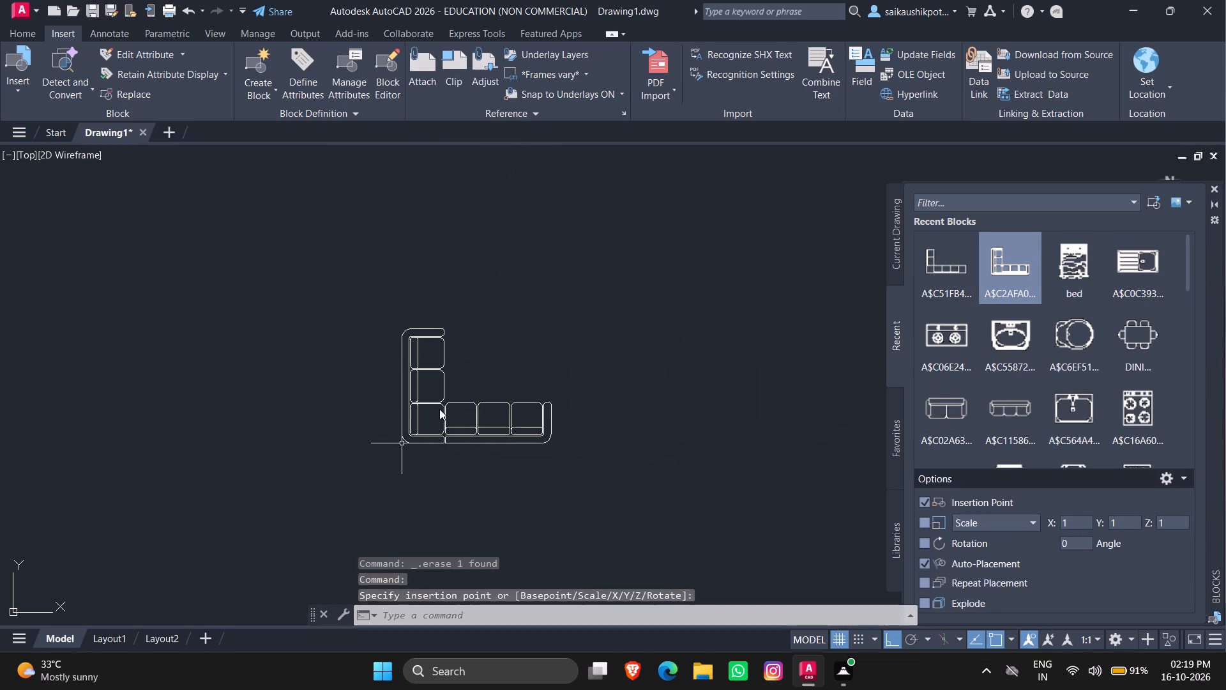
Scale the rounded L-shaped sofa from its lower-left corner, picking the factor freehand at a distance of about 3'-0".
drag(473, 376, 439, 408)
click(333, 500)
text(sc)
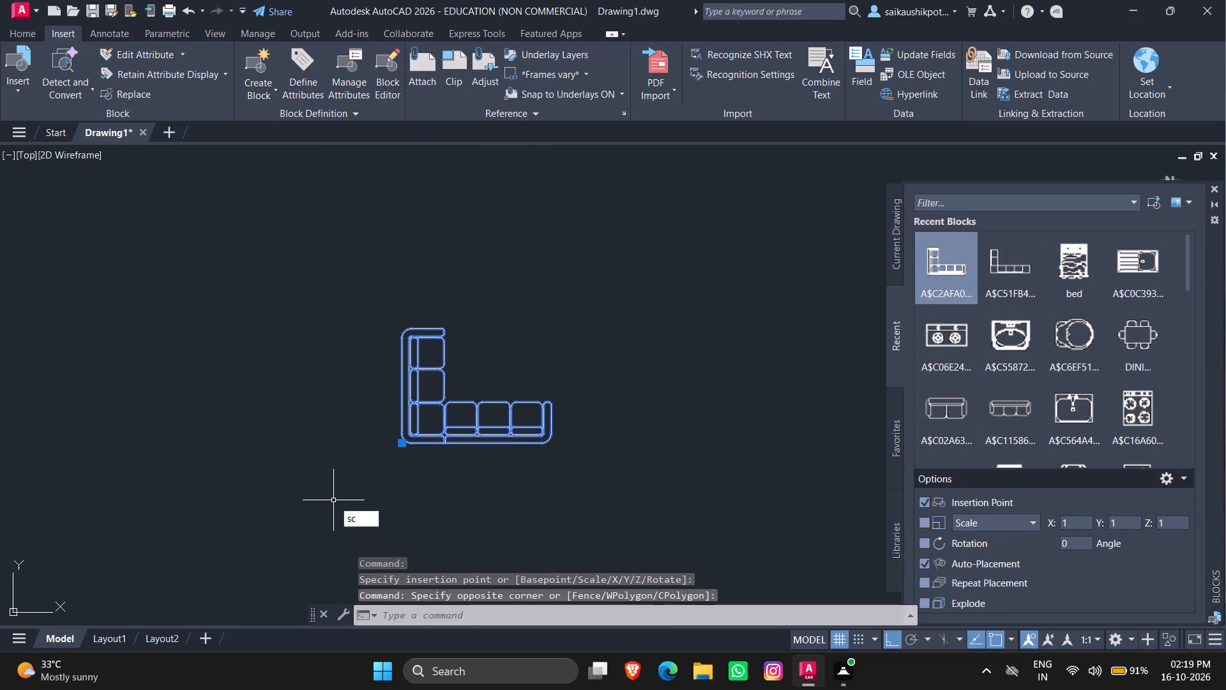
key(Return)
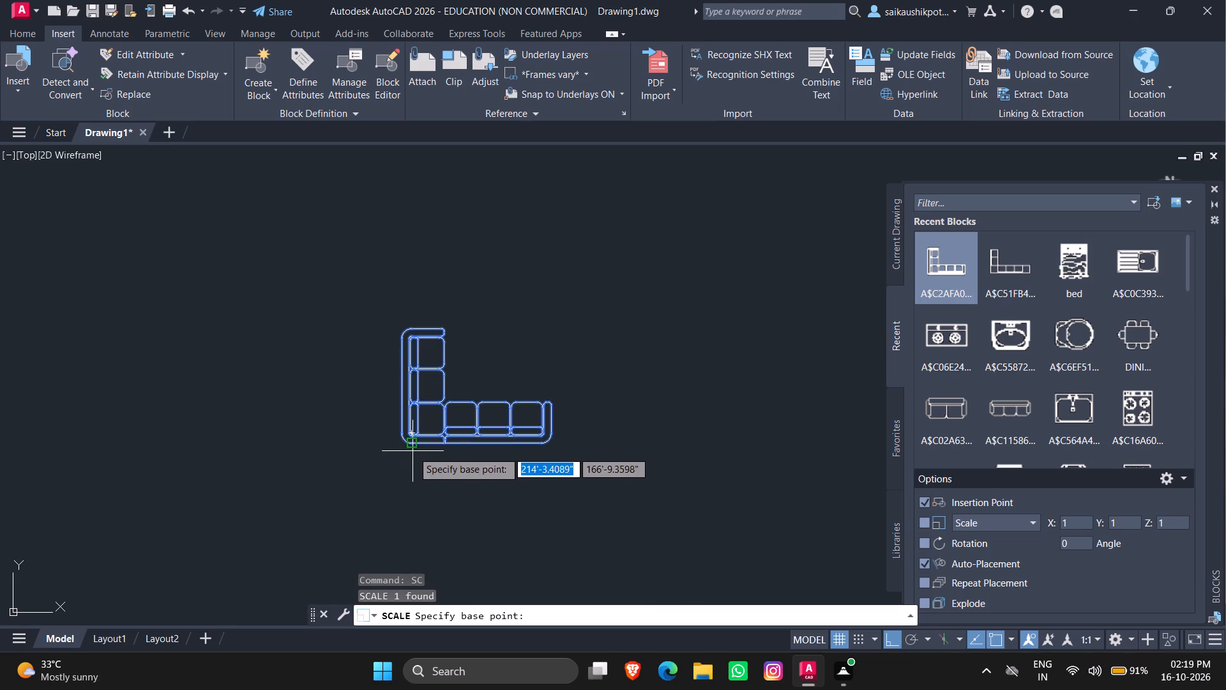
click(405, 442)
scroll(387, 464, down, 14)
scroll(453, 420, up, 1)
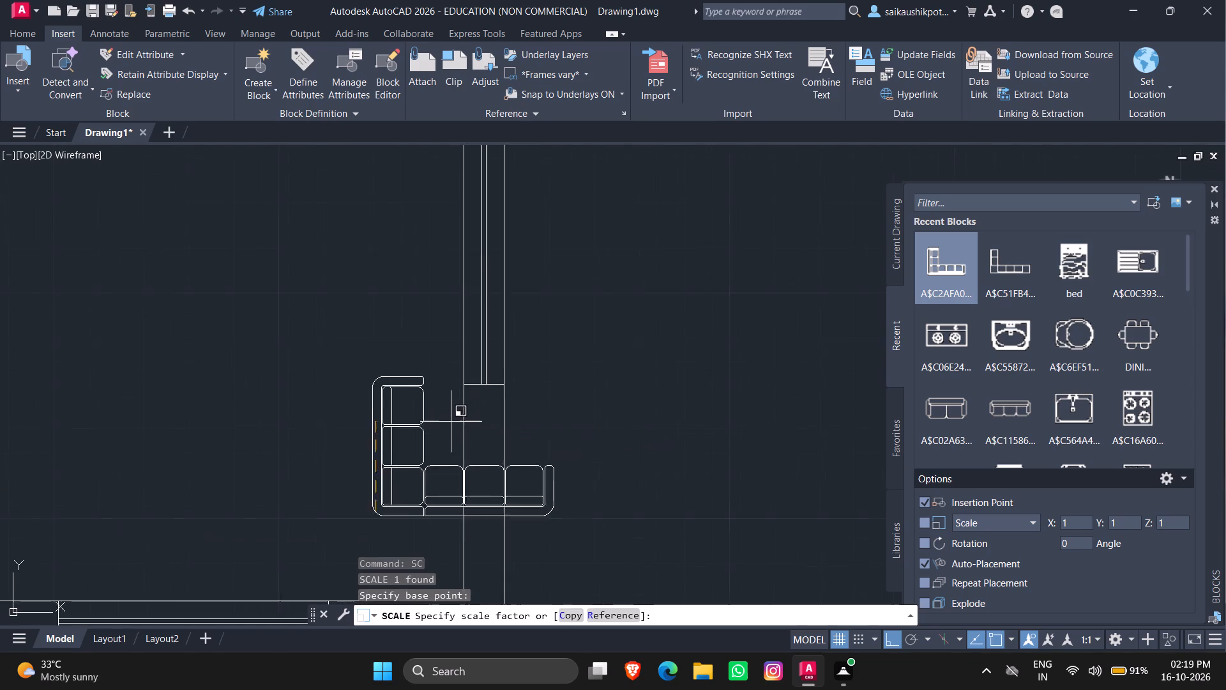
scroll(451, 422, up, 1)
scroll(463, 420, down, 2)
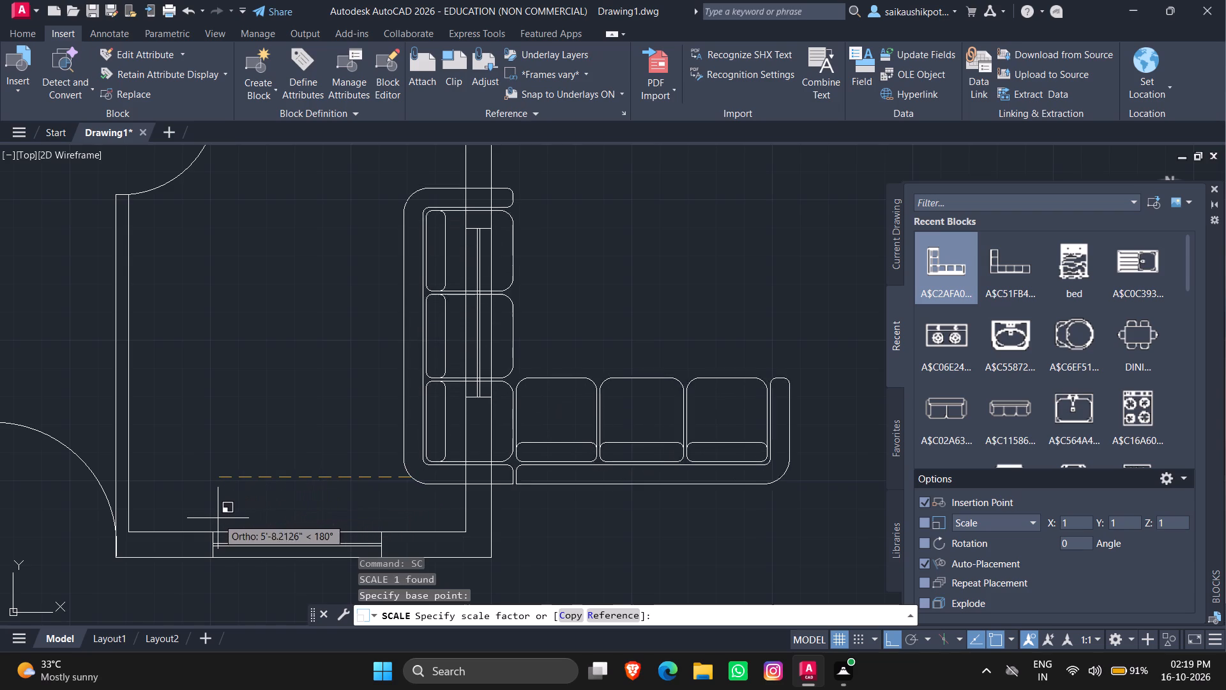
click(309, 504)
Rotate the L-shaped sofa 90° counterclockwise about its lower-left corner.
drag(430, 448, 425, 450)
click(381, 481)
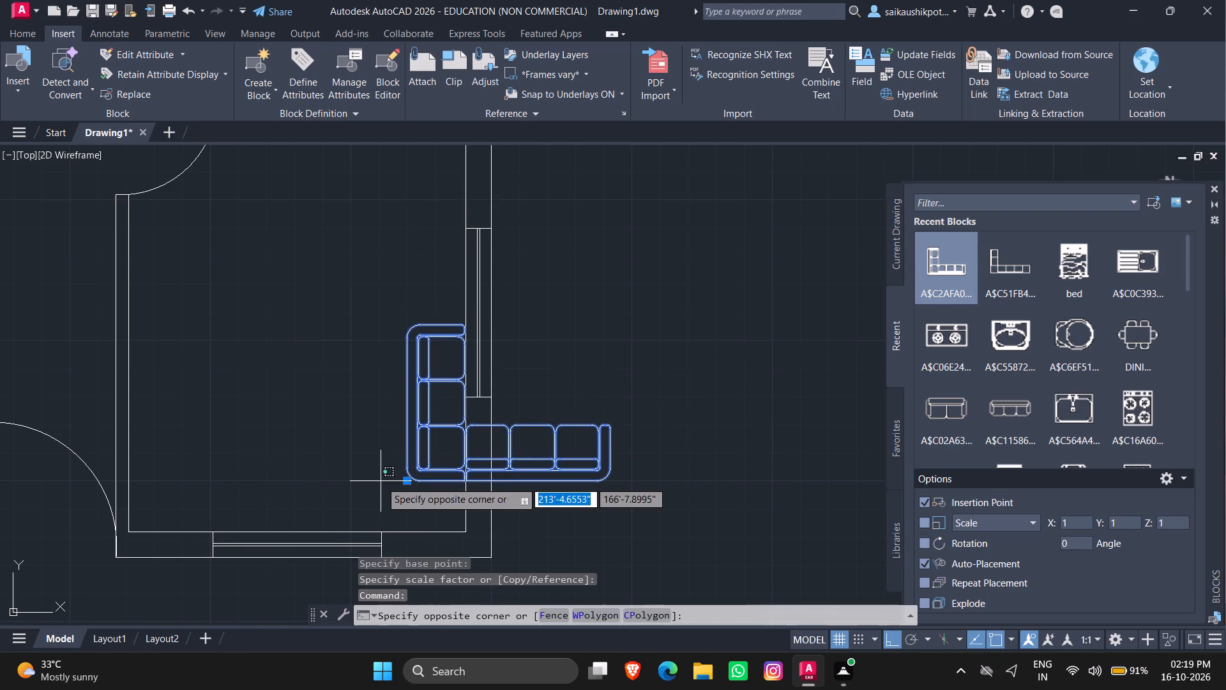
text(ro)
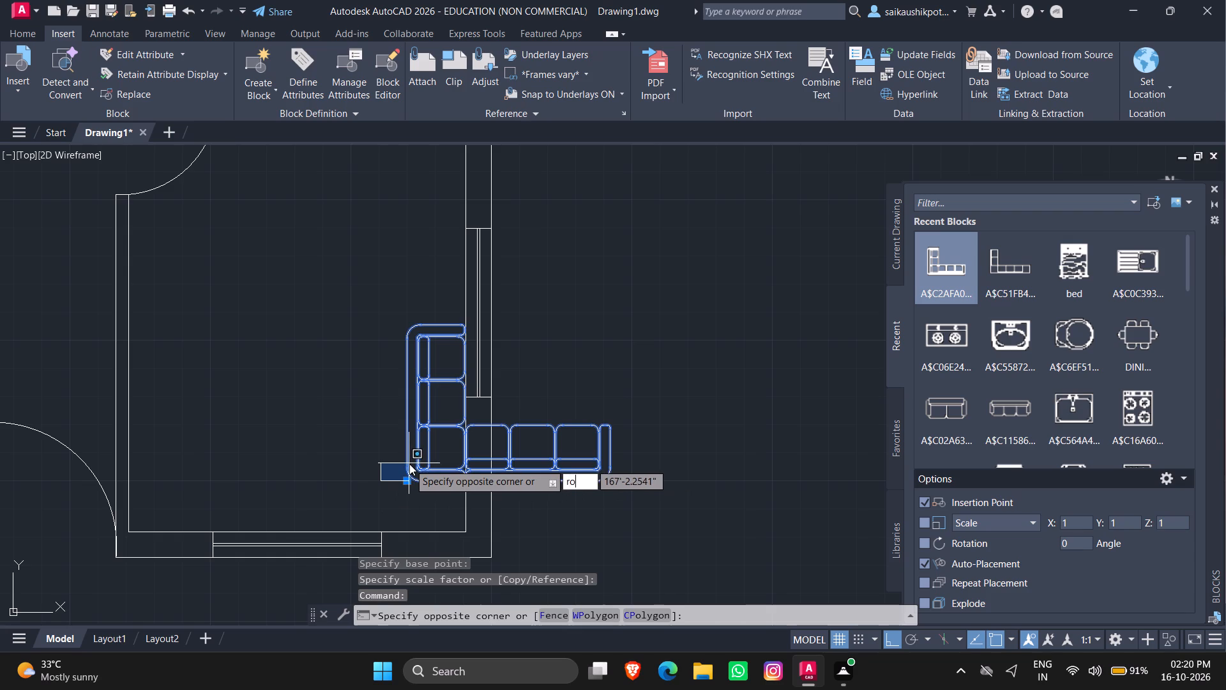
key(Return)
click(409, 480)
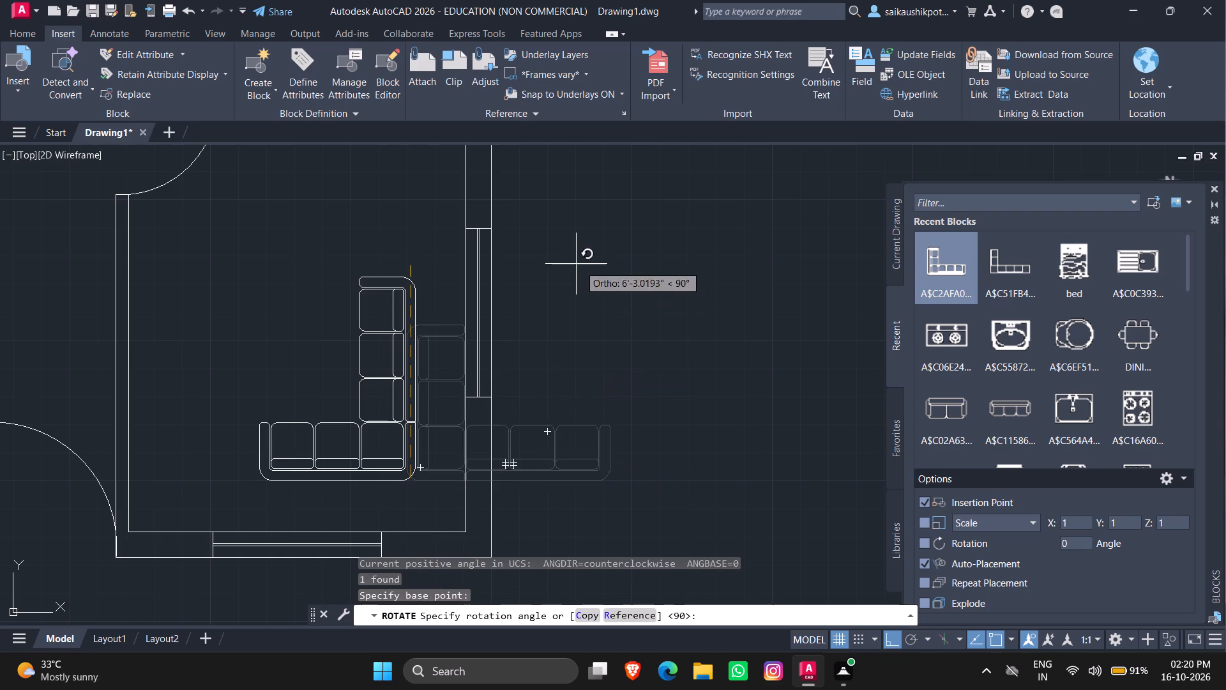
click(454, 254)
Turn Ortho off and move the L-shaped sofa by its outer corner into the lower-right inside corner of the room.
scroll(409, 392, up, 2)
scroll(423, 466, down, 2)
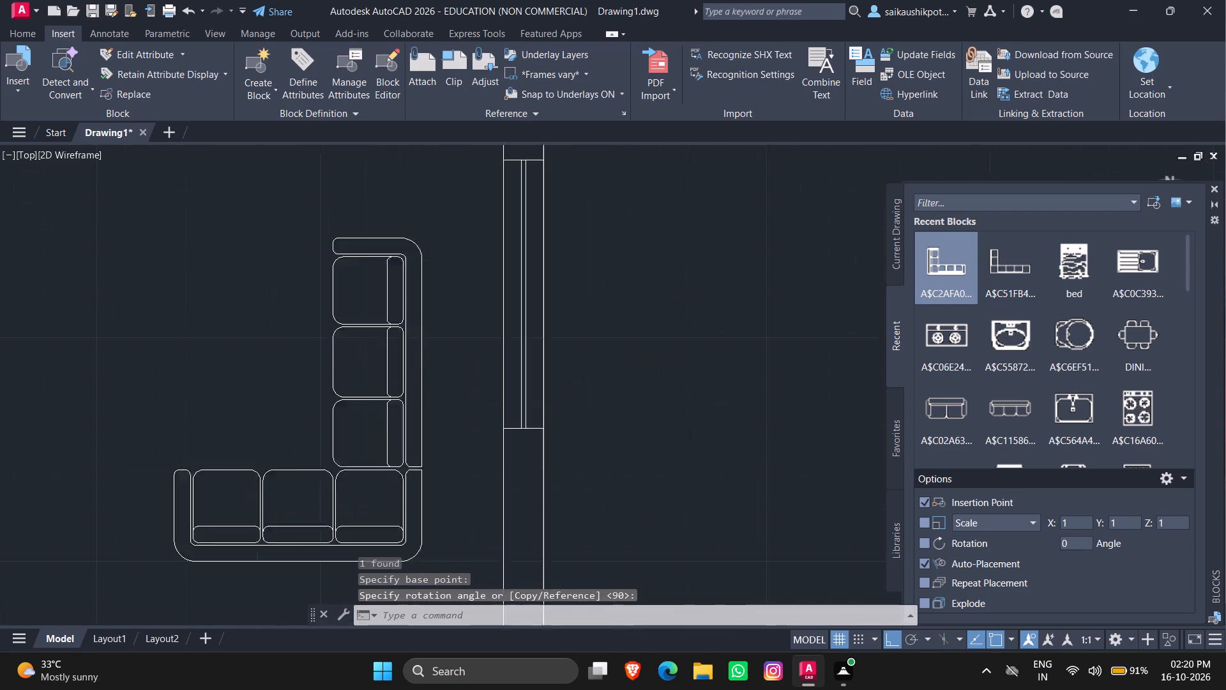
scroll(424, 468, down, 2)
scroll(431, 487, up, 2)
click(427, 499)
click(398, 450)
scroll(432, 496, up, 2)
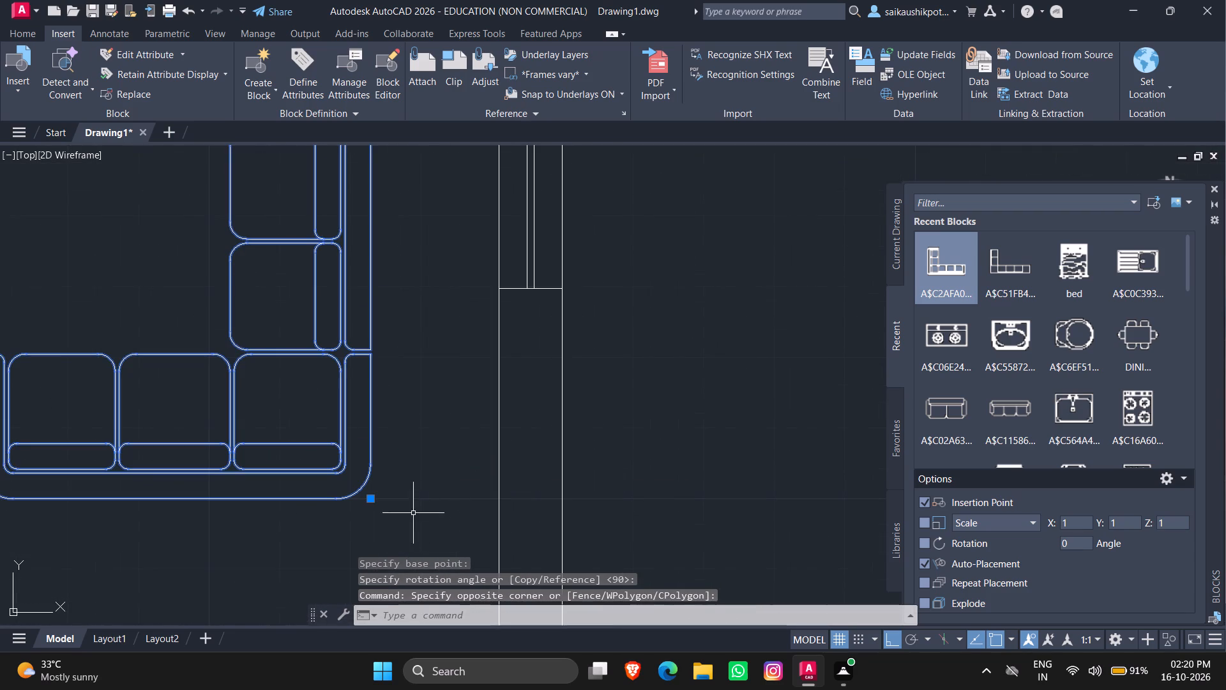
scroll(458, 443, down, 2)
key(F8)
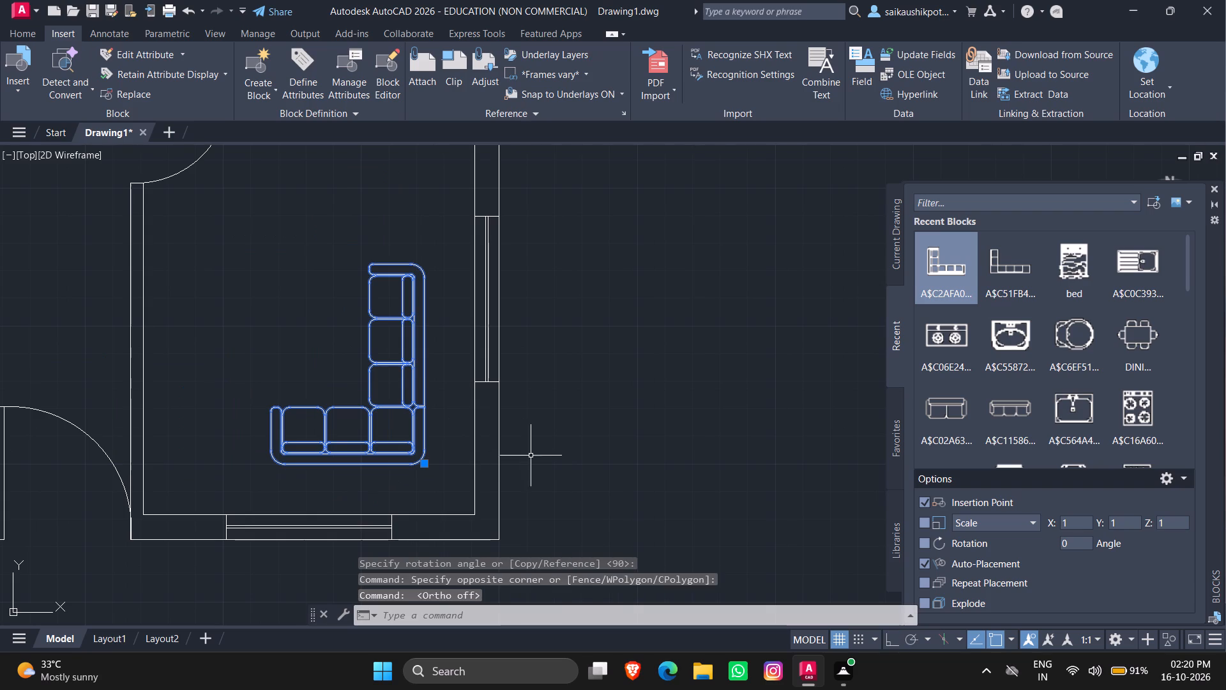
click(423, 464)
scroll(464, 500, up, 1)
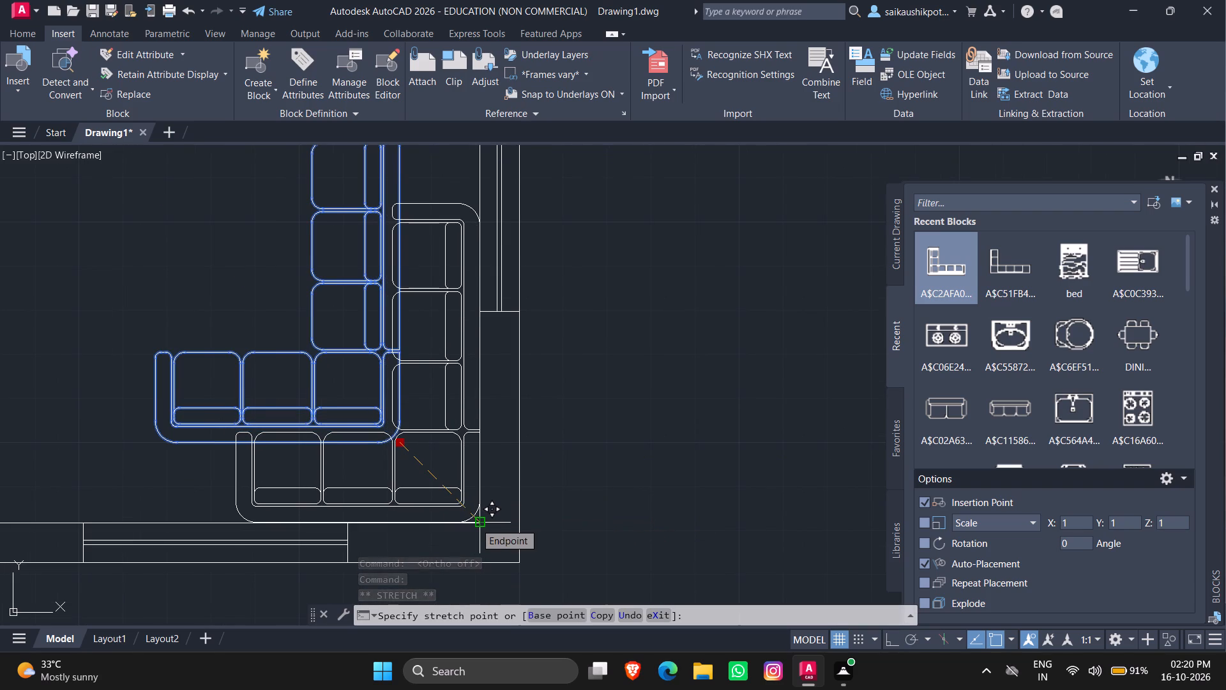
click(475, 523)
scroll(660, 496, down, 3)
key(Escape)
scroll(605, 484, up, 3)
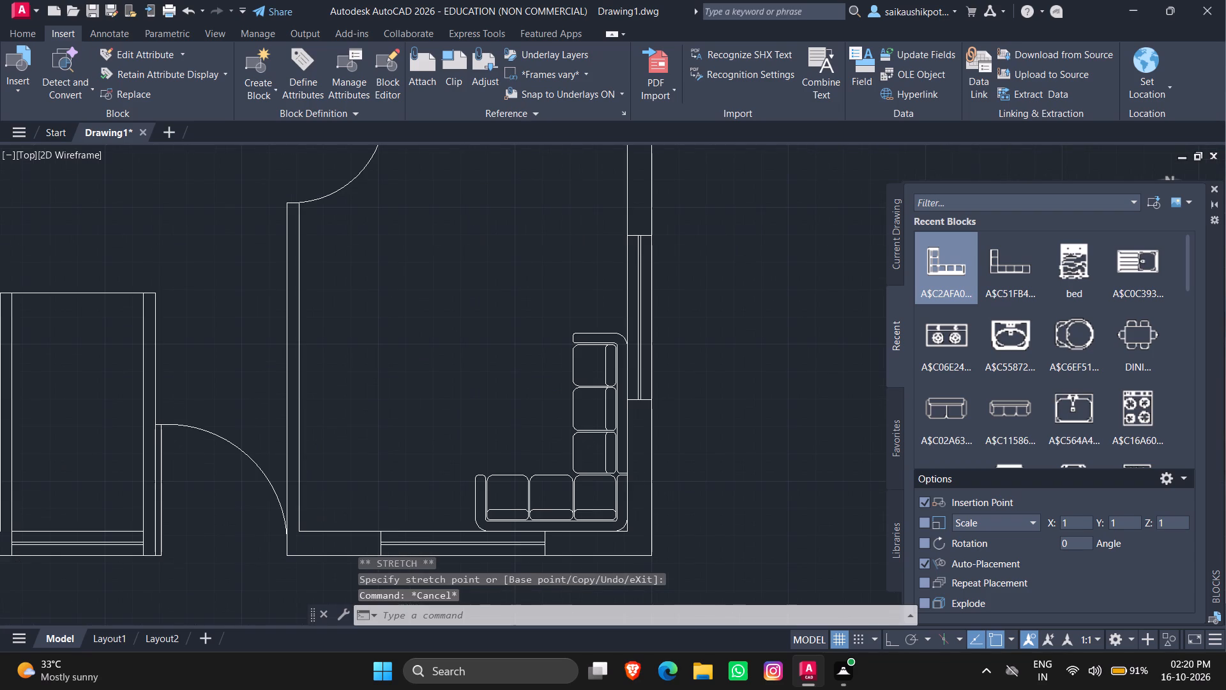
scroll(563, 456, down, 1)
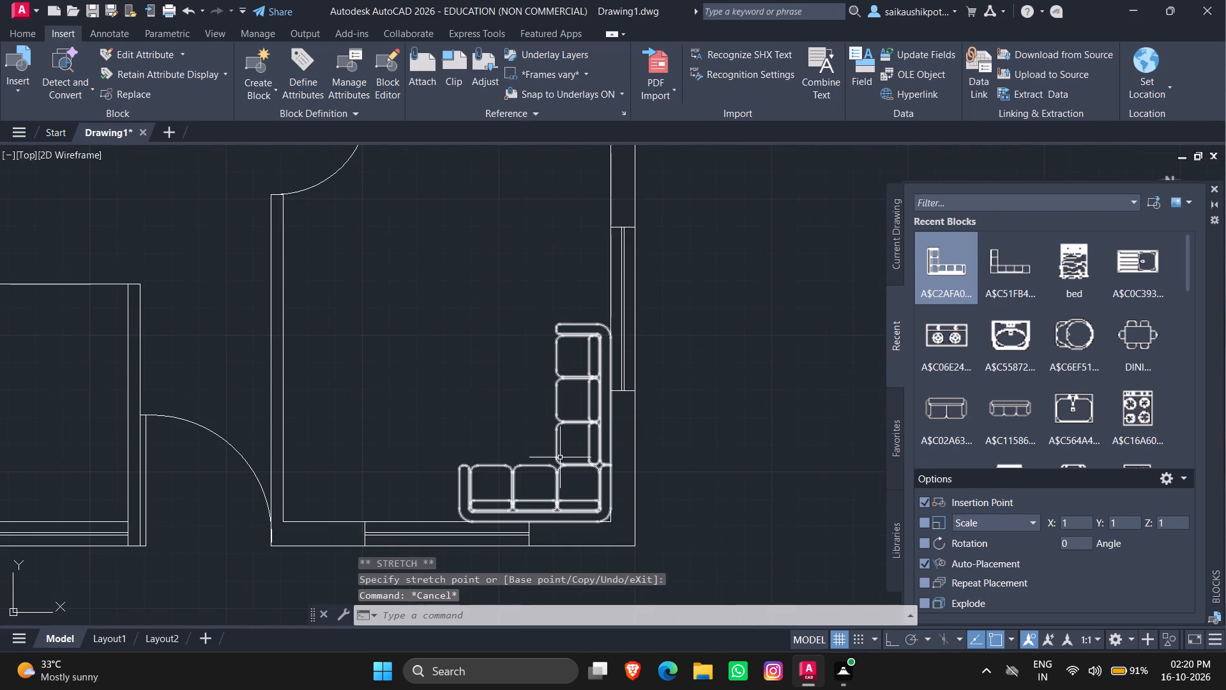
Draw a table rectangle about 2'-7" wide and 3'-9" long in the open area up and left of the sofa.
click(31, 35)
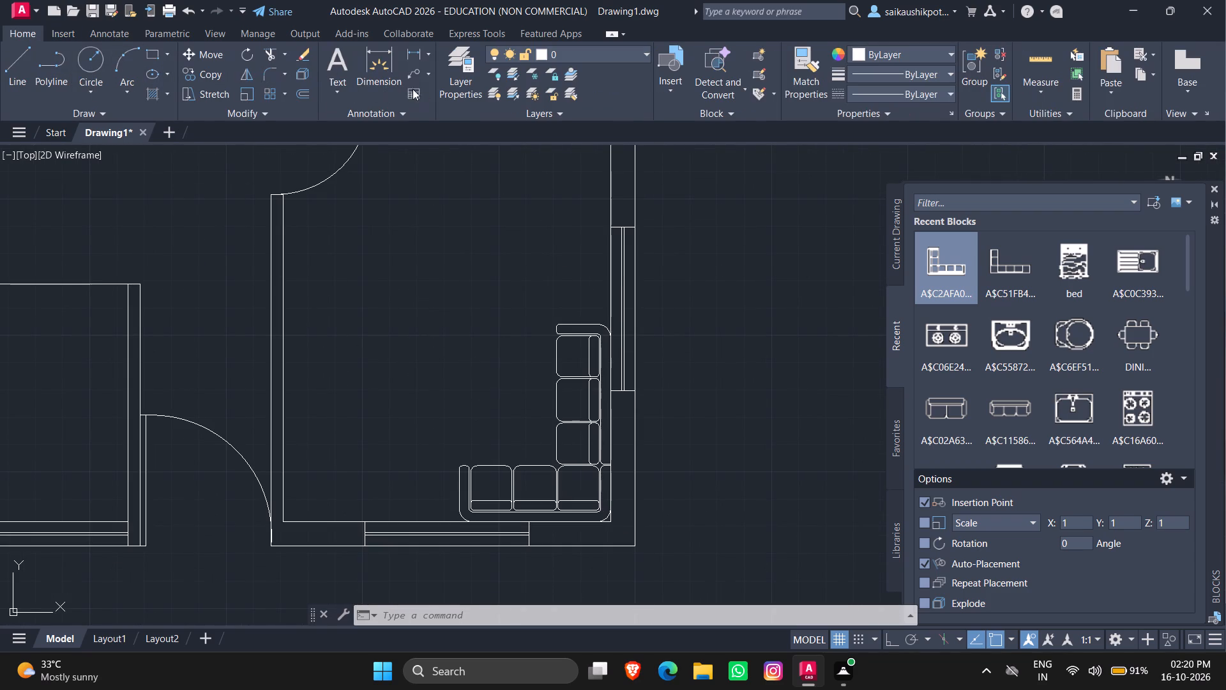
click(155, 51)
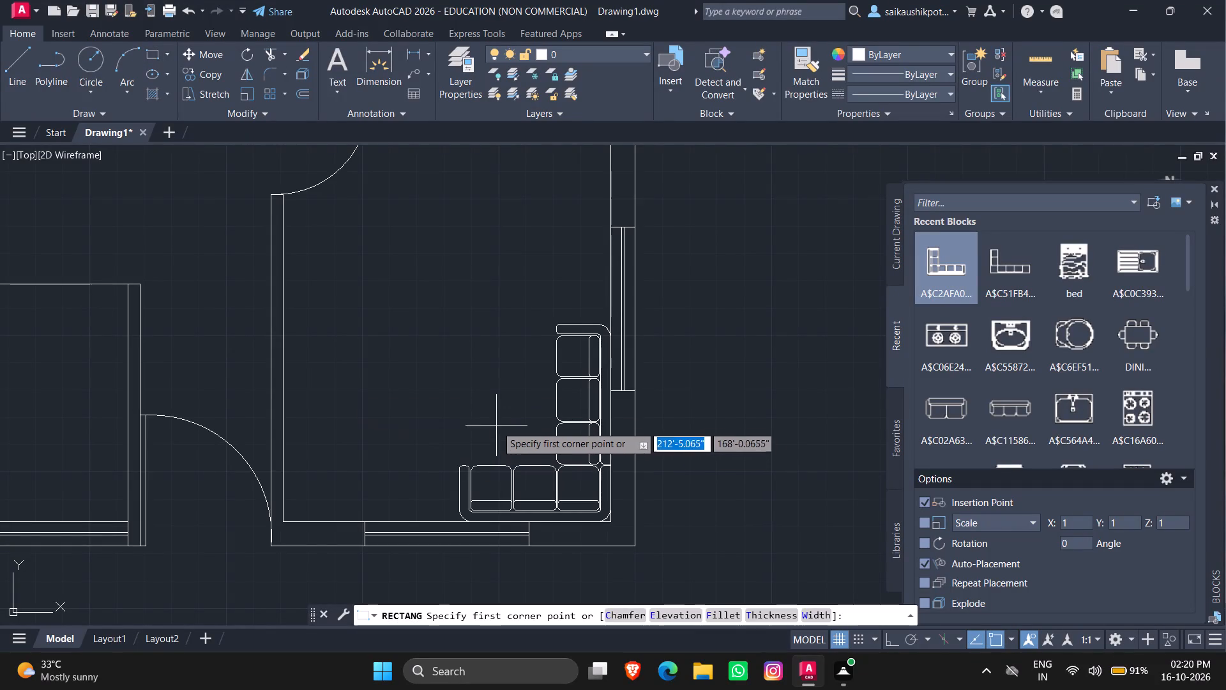
click(416, 279)
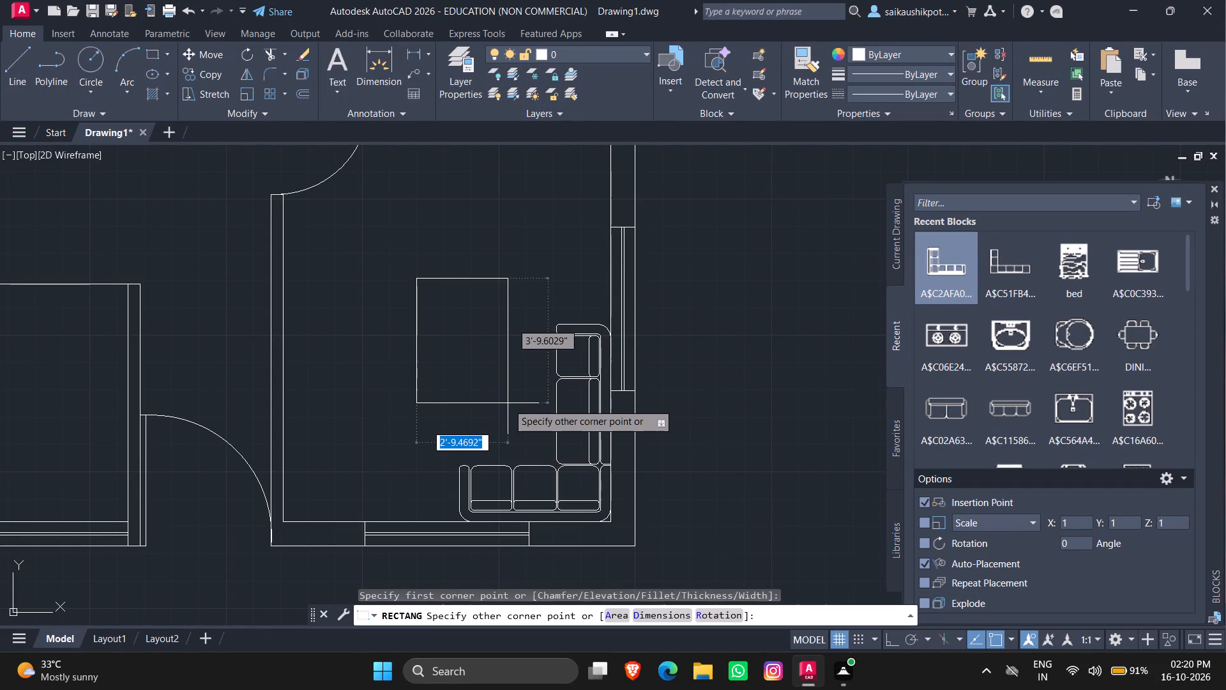
click(501, 402)
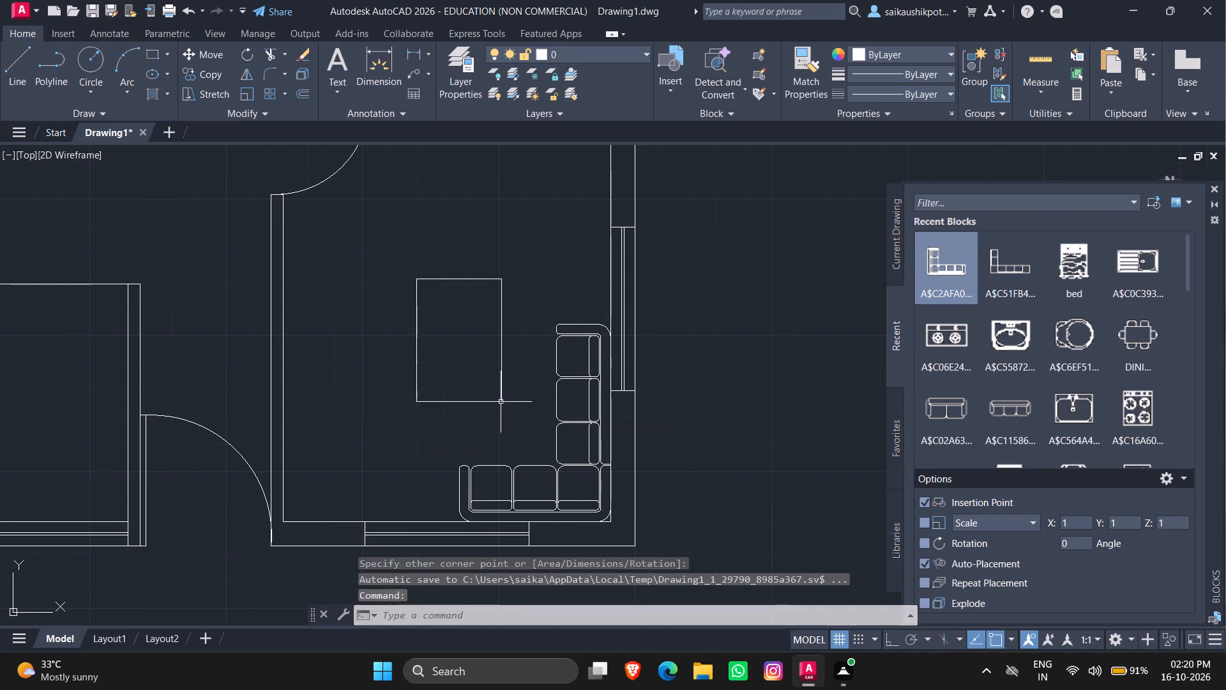
key(Escape)
key(Escape)
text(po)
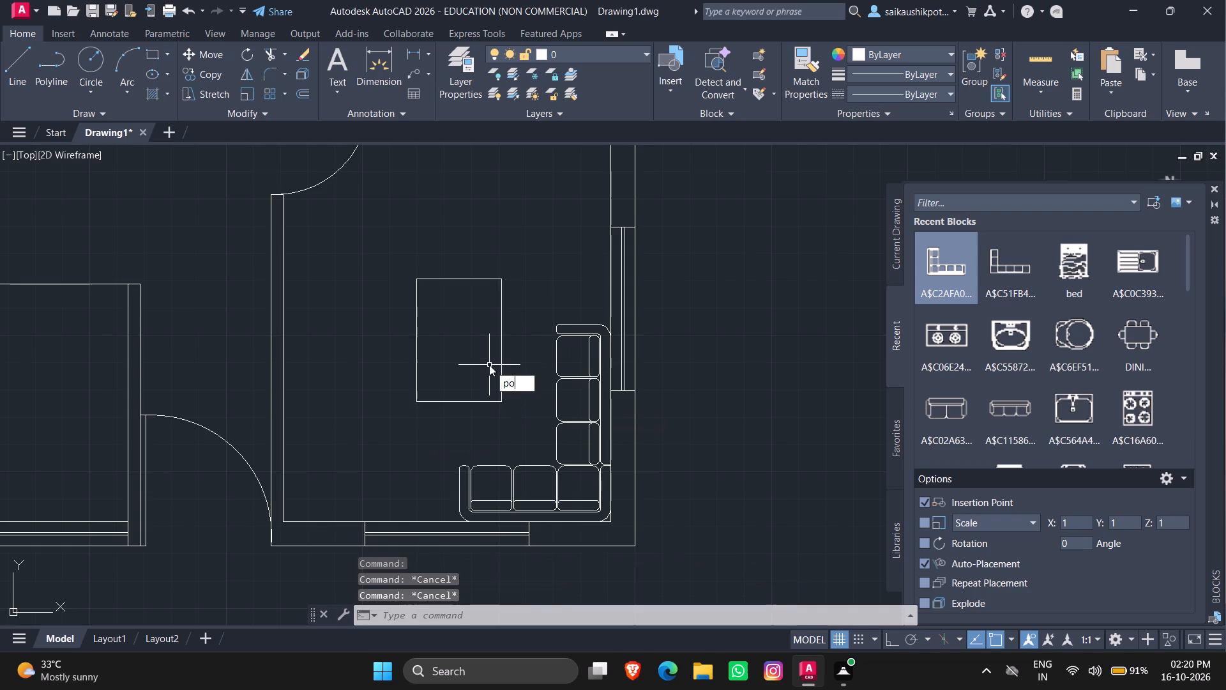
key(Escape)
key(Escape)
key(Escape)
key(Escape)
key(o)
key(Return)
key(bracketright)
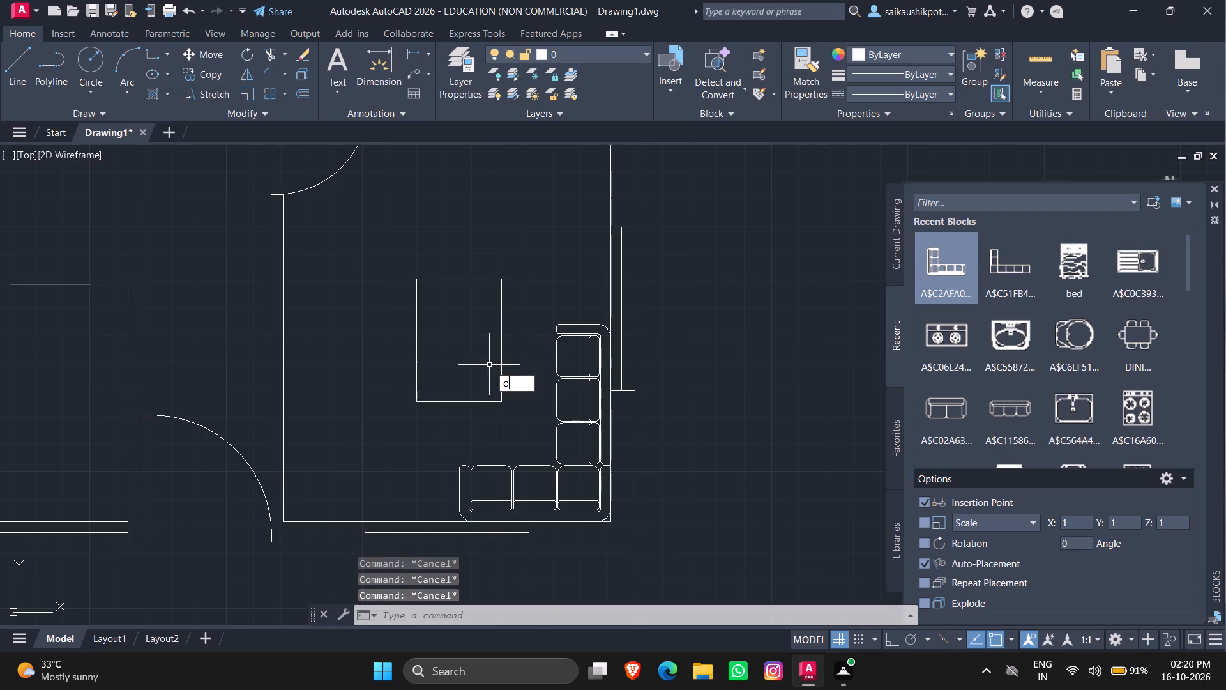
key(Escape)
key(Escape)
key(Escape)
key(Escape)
Offset the table rectangle 2" inward.
key(o)
key(Return)
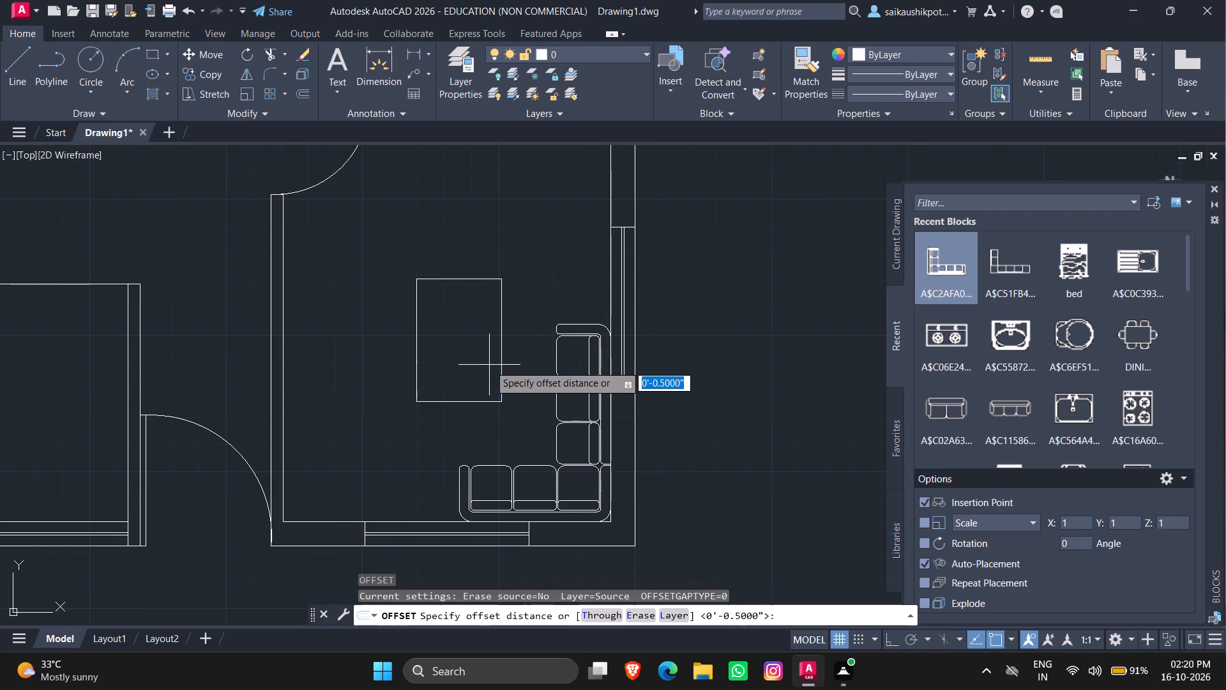
key(2)
key(shift+quotedbl)
key(Return)
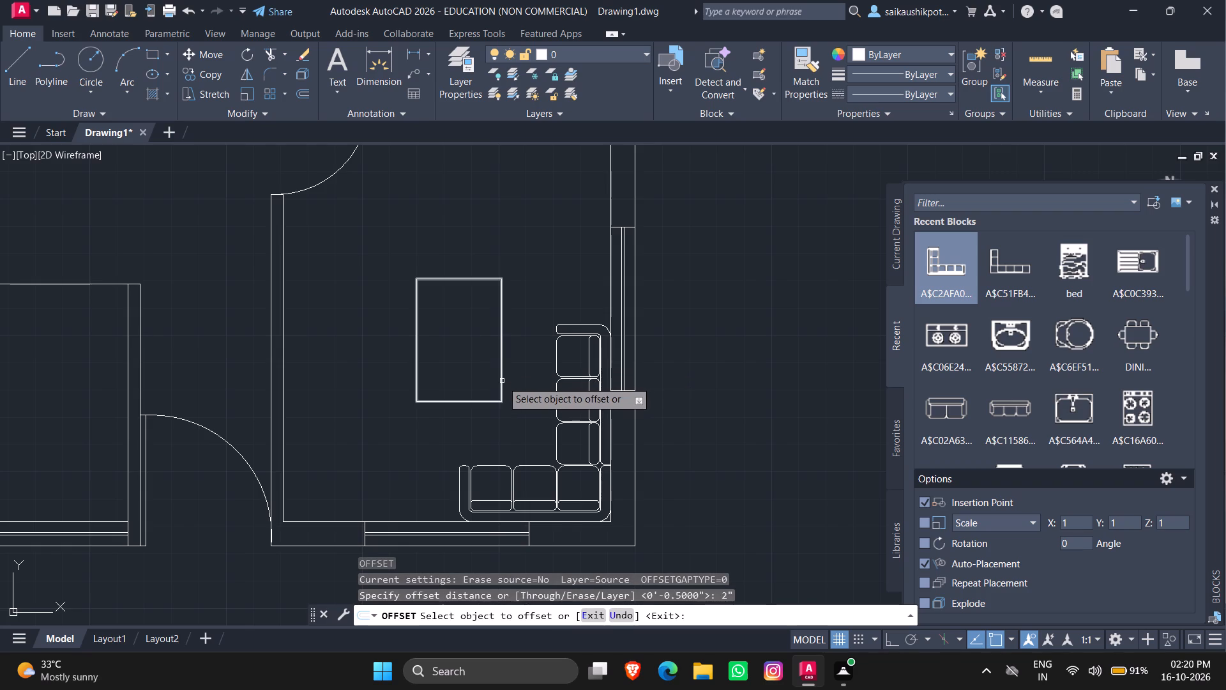
click(502, 381)
click(462, 395)
key(Escape)
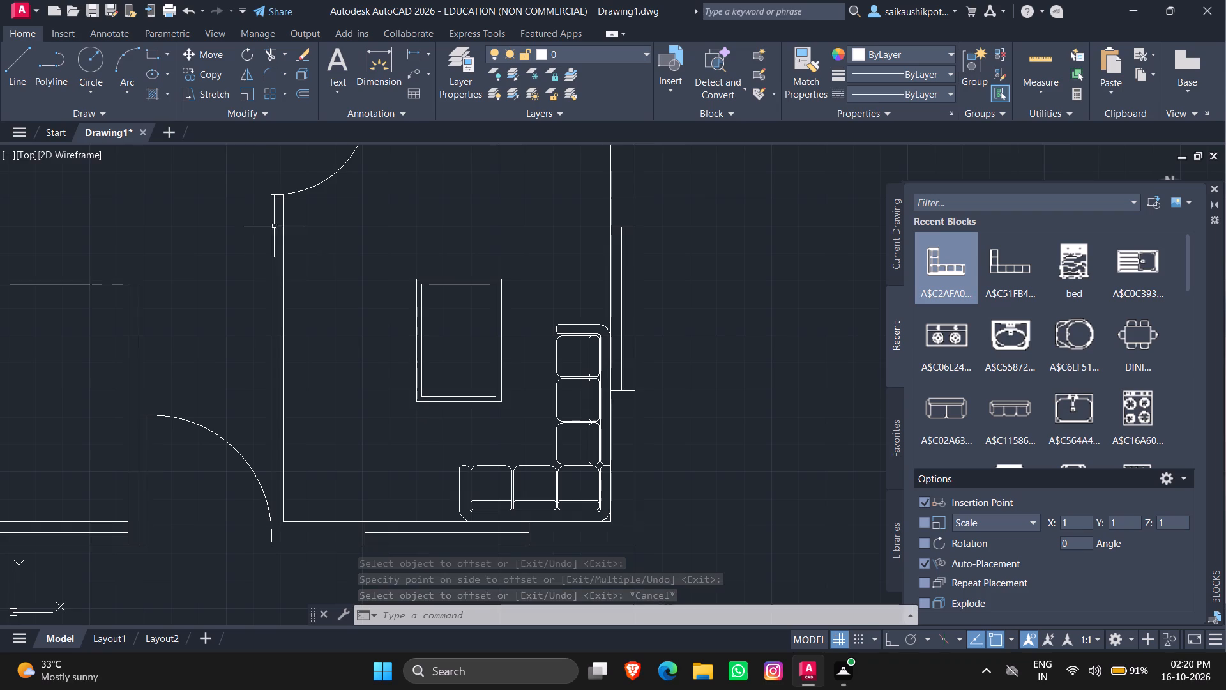
Draw a thin vertical rectangle about 2" wide and 5'-0" long just inside the room's left wall.
click(145, 58)
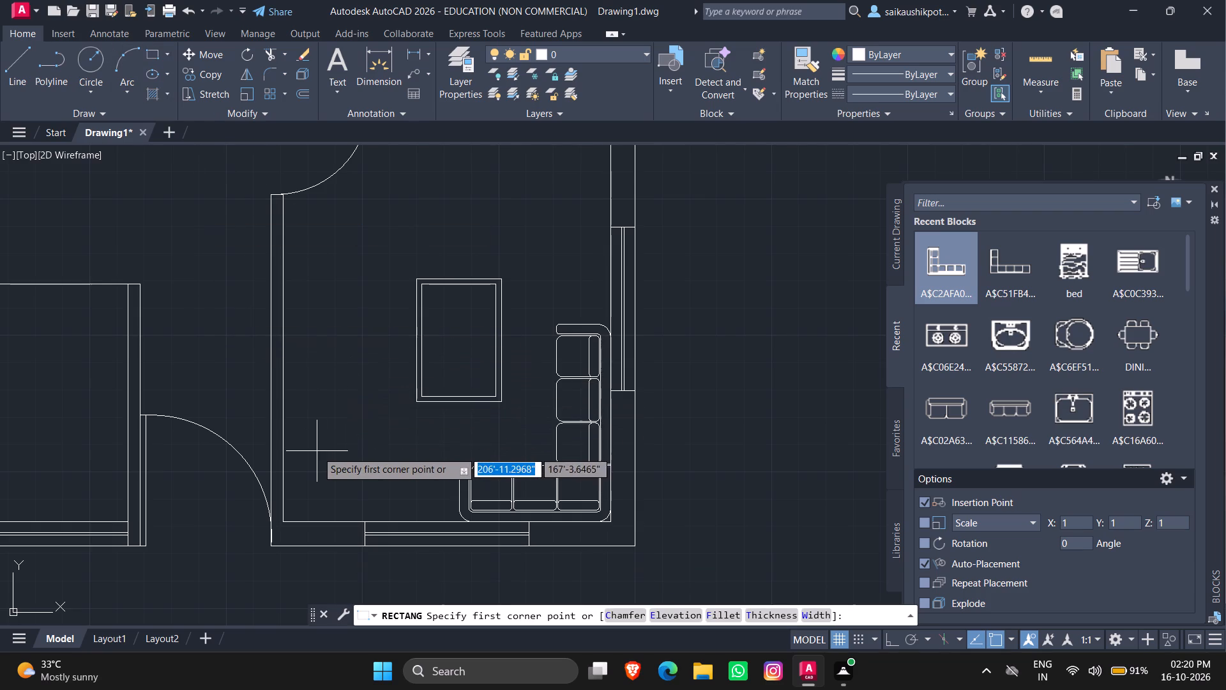
scroll(317, 452, up, 2)
scroll(316, 450, down, 1)
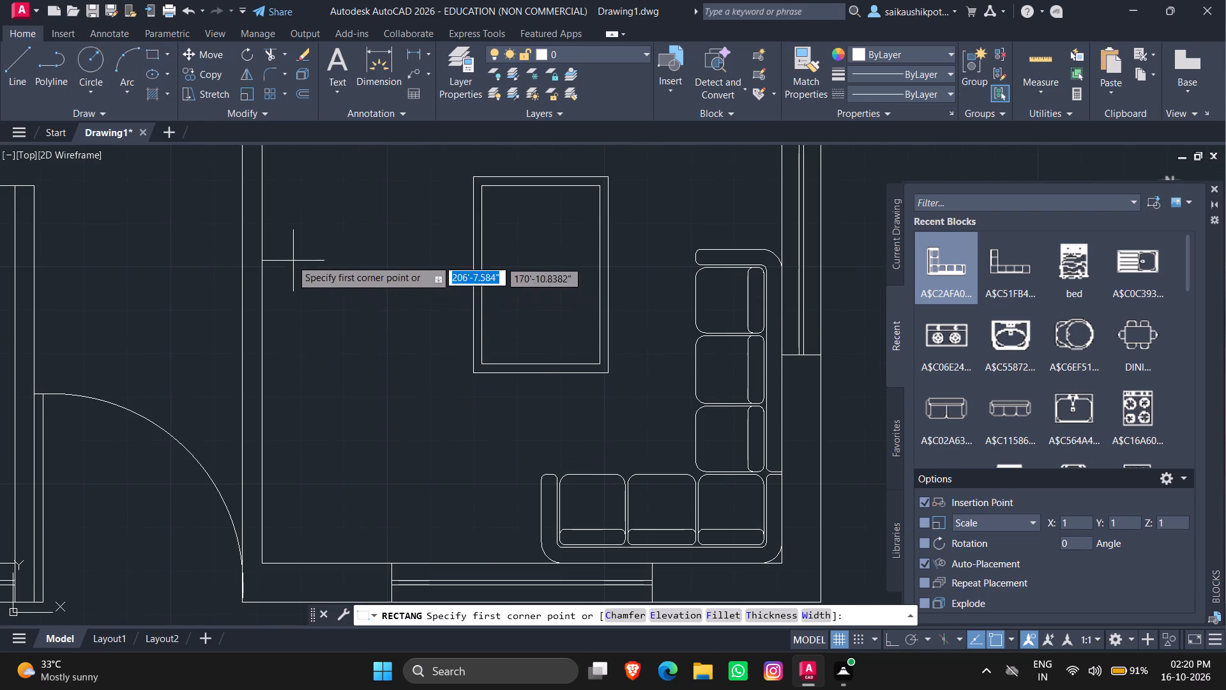
click(280, 243)
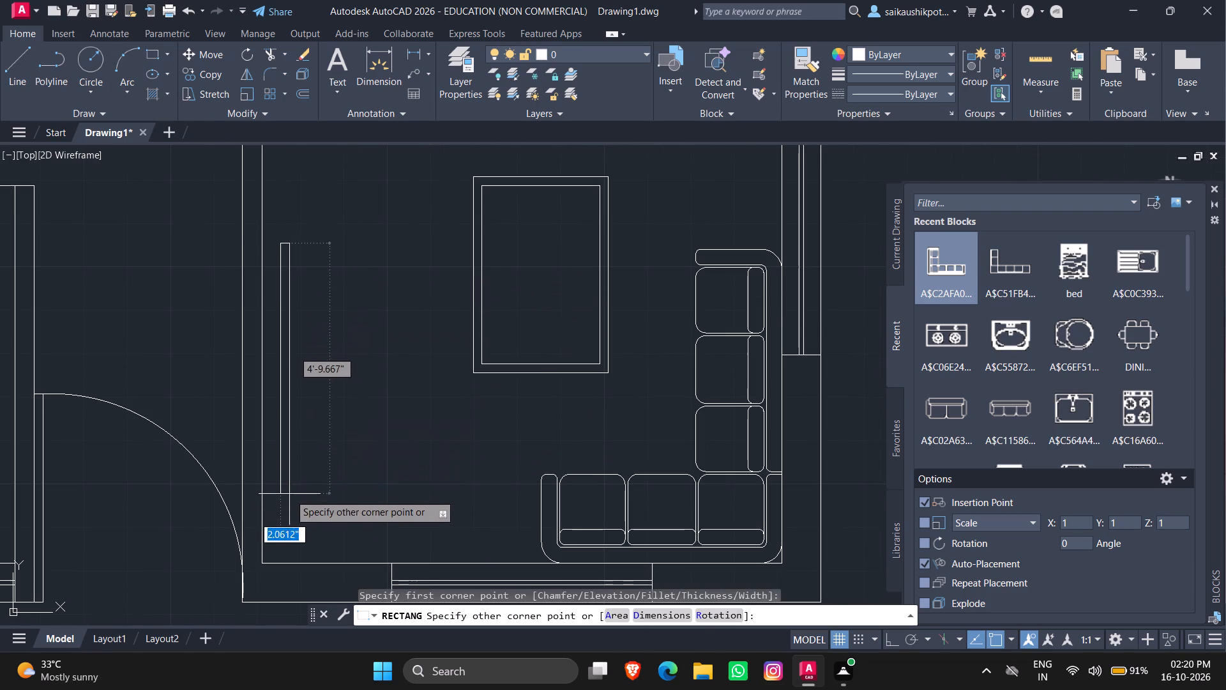
click(288, 506)
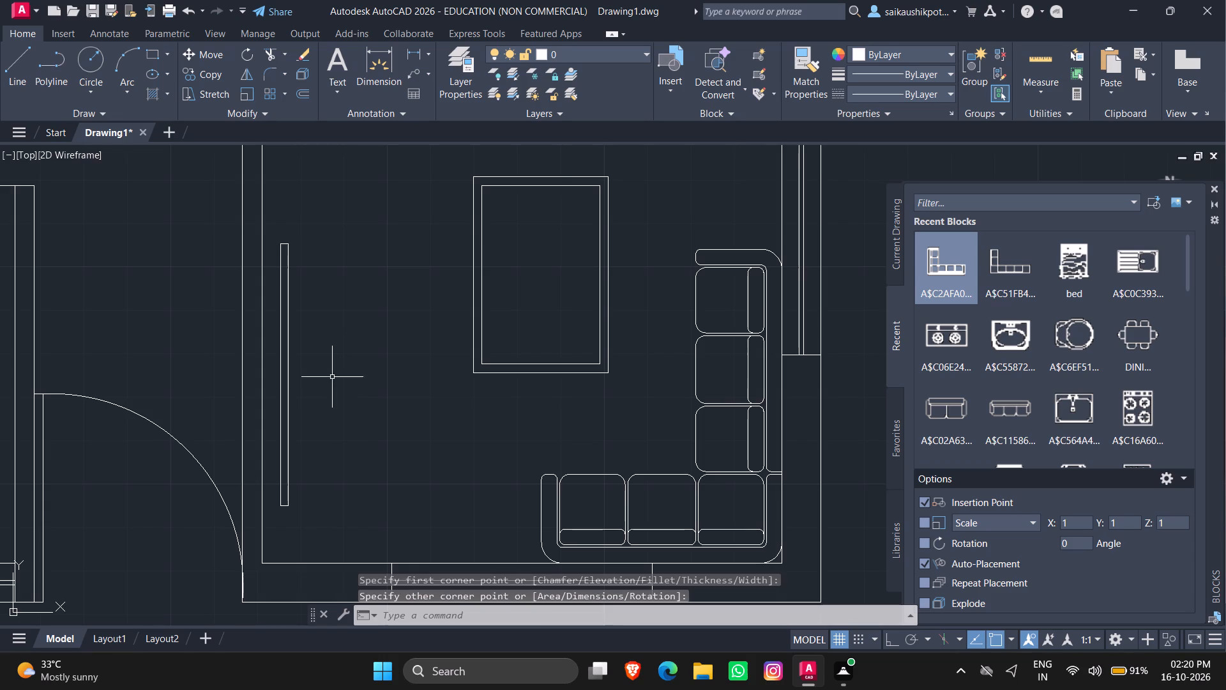
Move the thin rectangle about 1'-1" away from the left wall, slightly downward toward the table side.
click(310, 347)
click(289, 345)
click(305, 367)
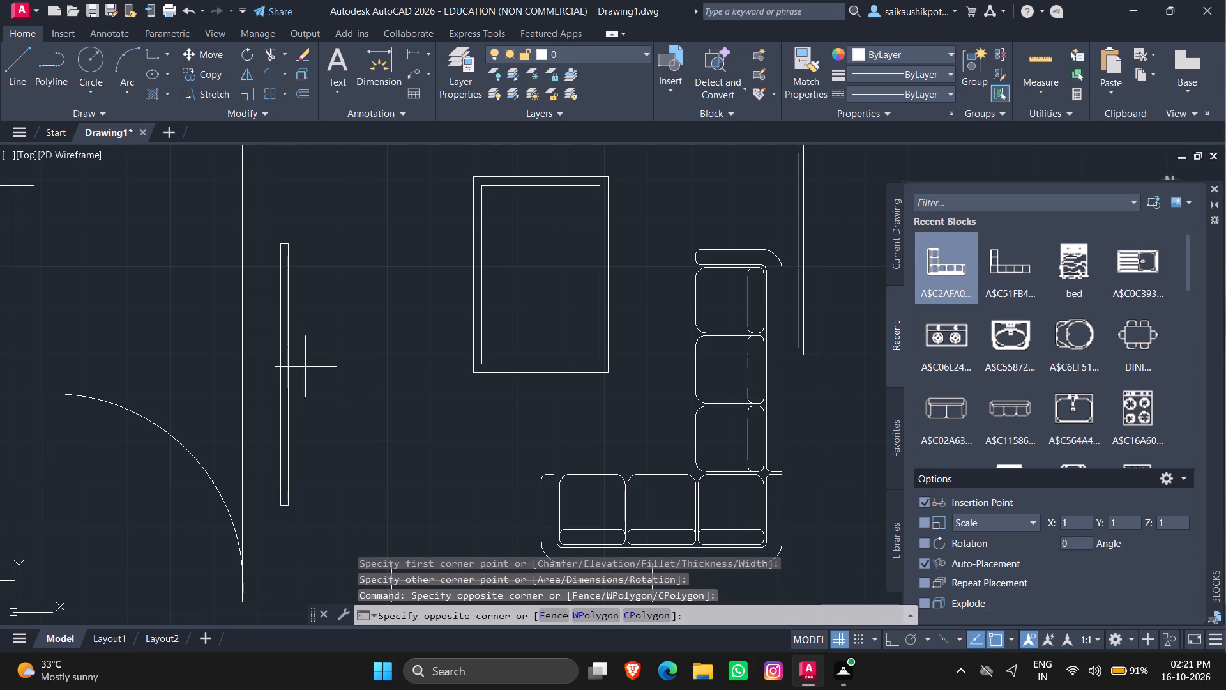
click(277, 365)
key(m)
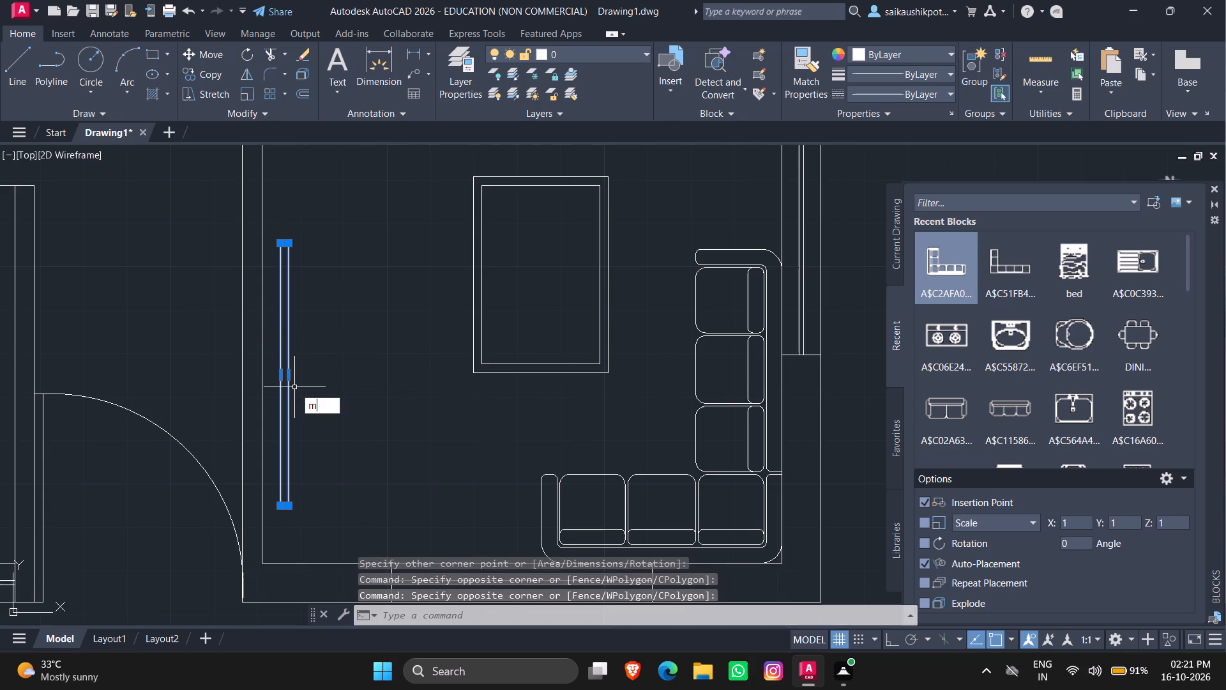
key(Return)
click(291, 374)
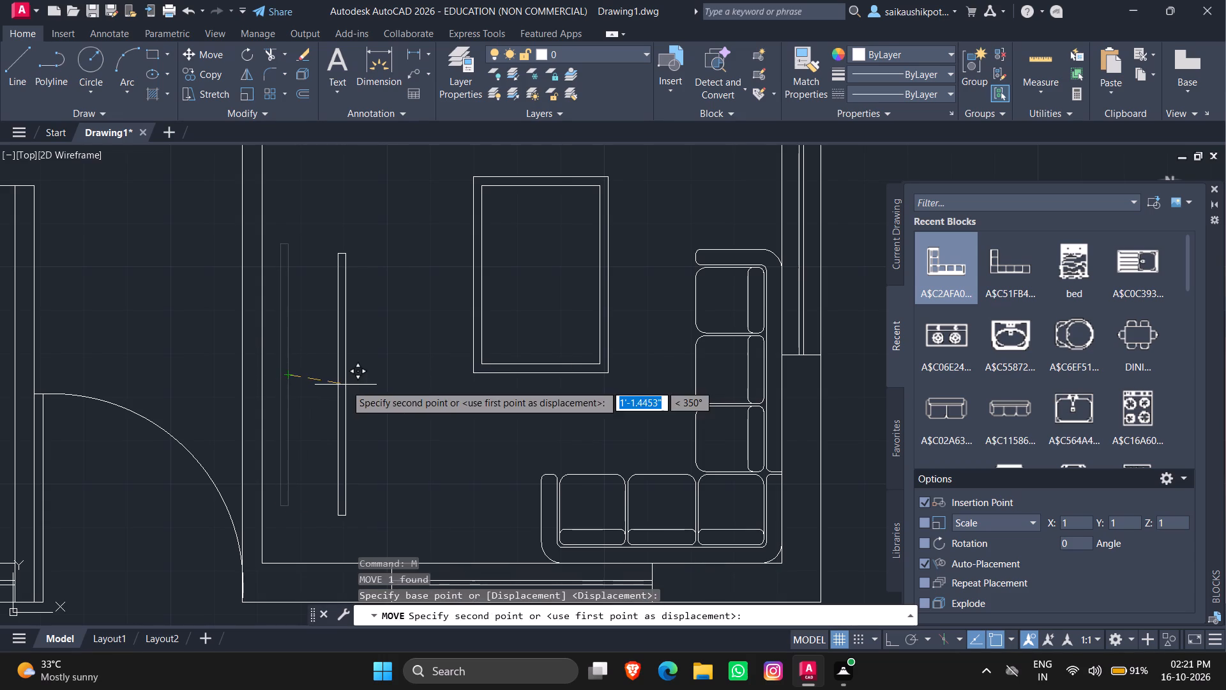
click(345, 385)
key(Escape)
key(Escape)
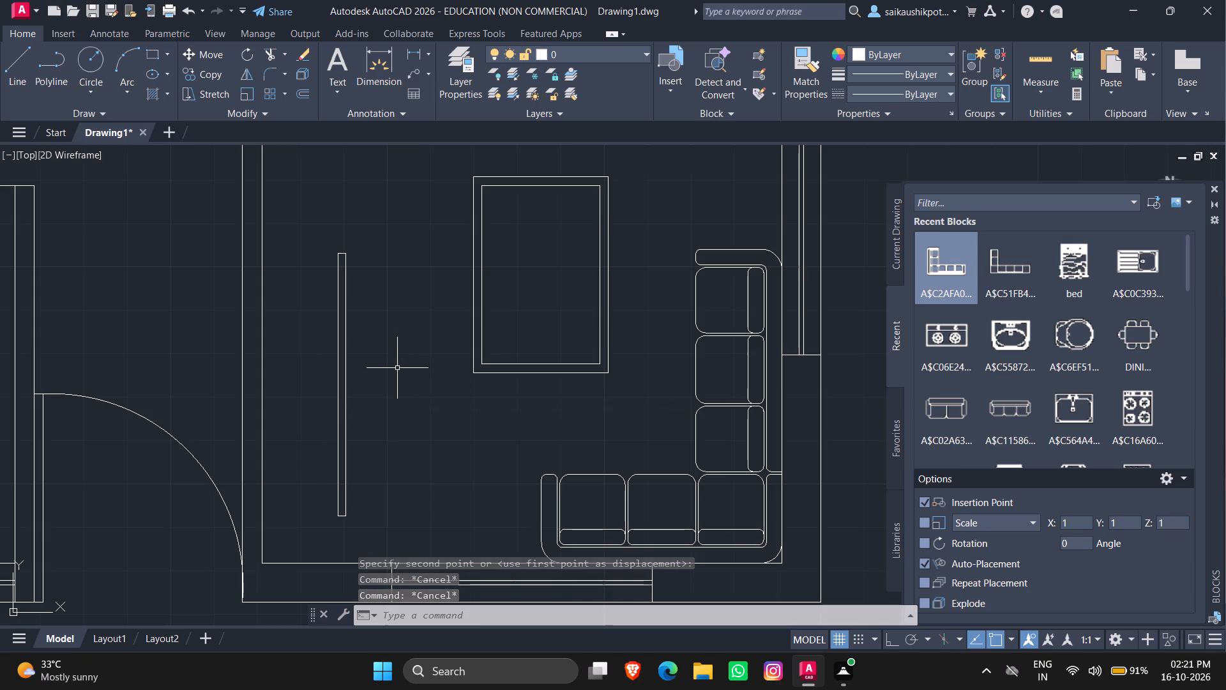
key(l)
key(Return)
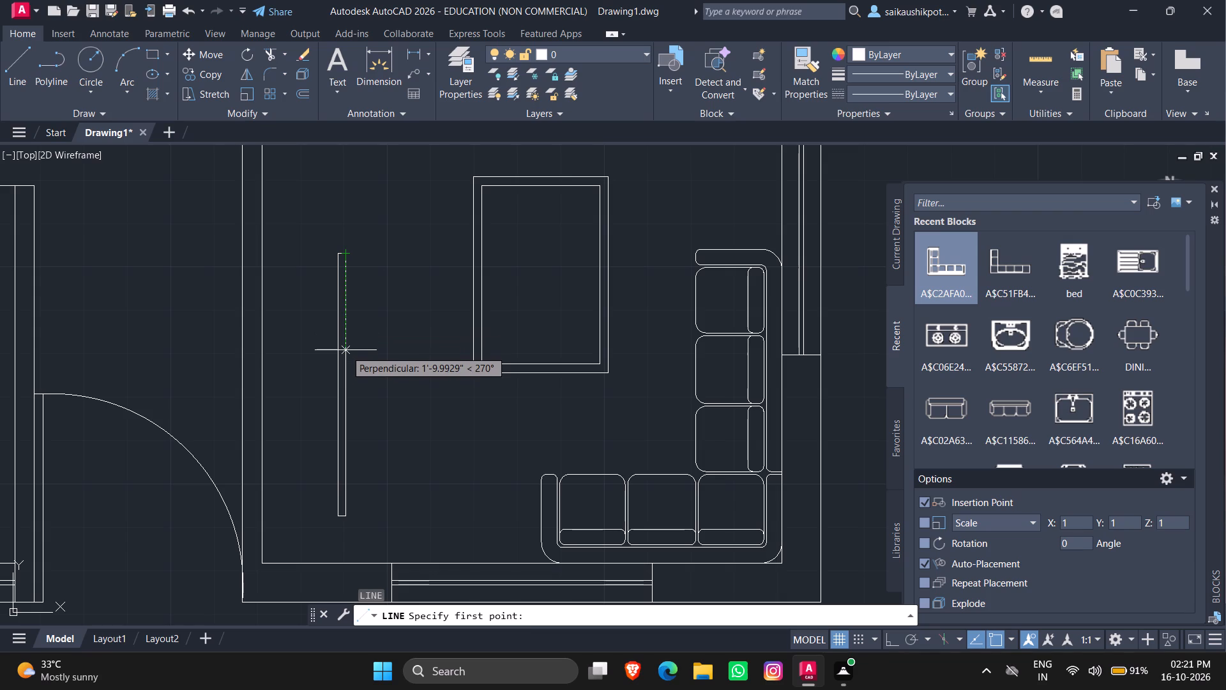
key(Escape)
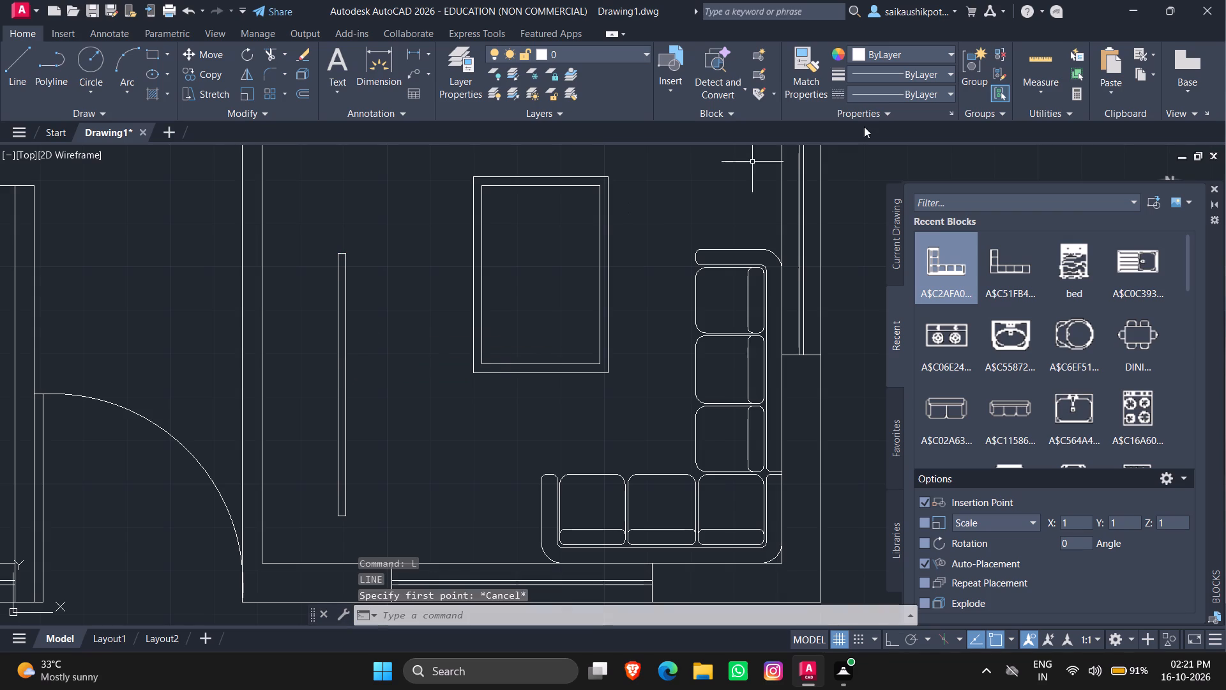
Measure the thin rectangle and the clear space between it and the sofa using quick measurement.
click(1030, 61)
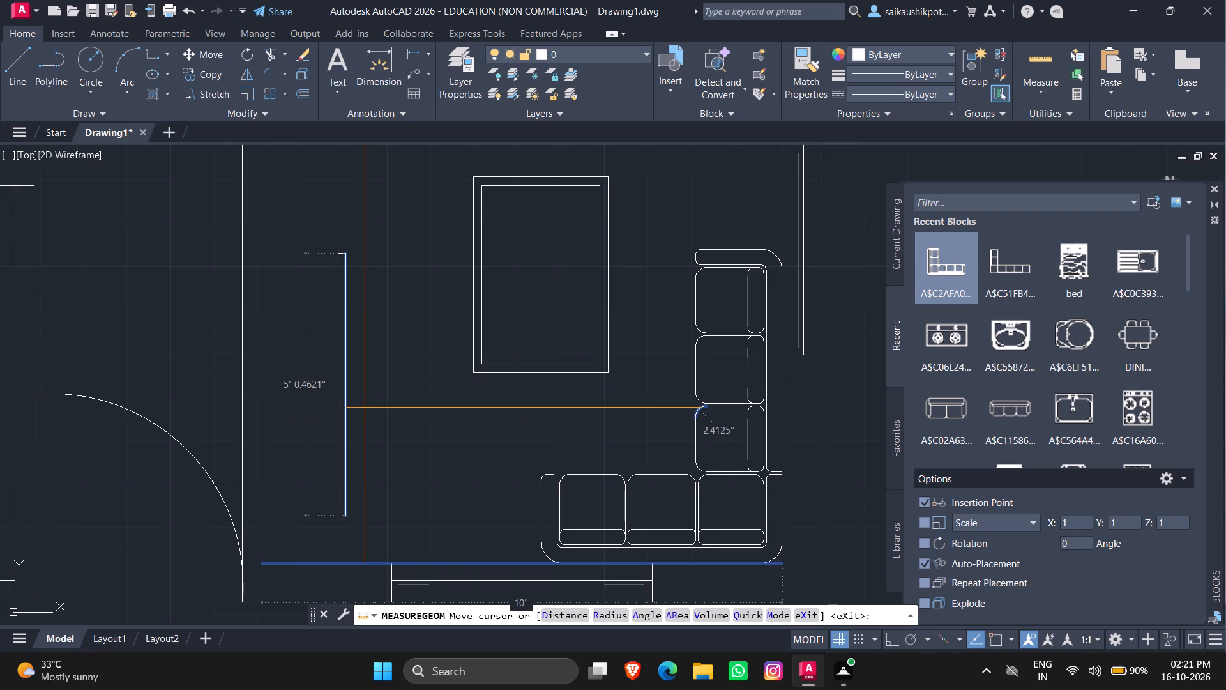
key(Escape)
key(Escape)
key(Escape)
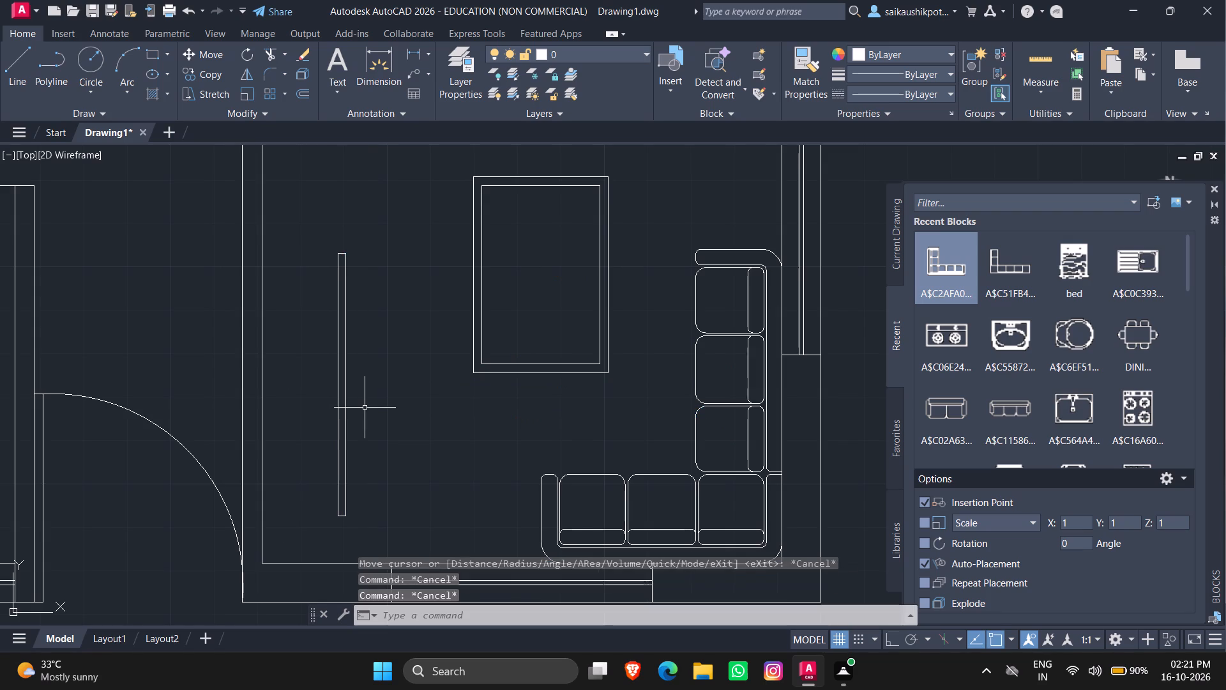
With Ortho on, draw a horizontal line toward the left wall, starting 1' below the top of the thin rectangle's right edge.
key(l)
key(Return)
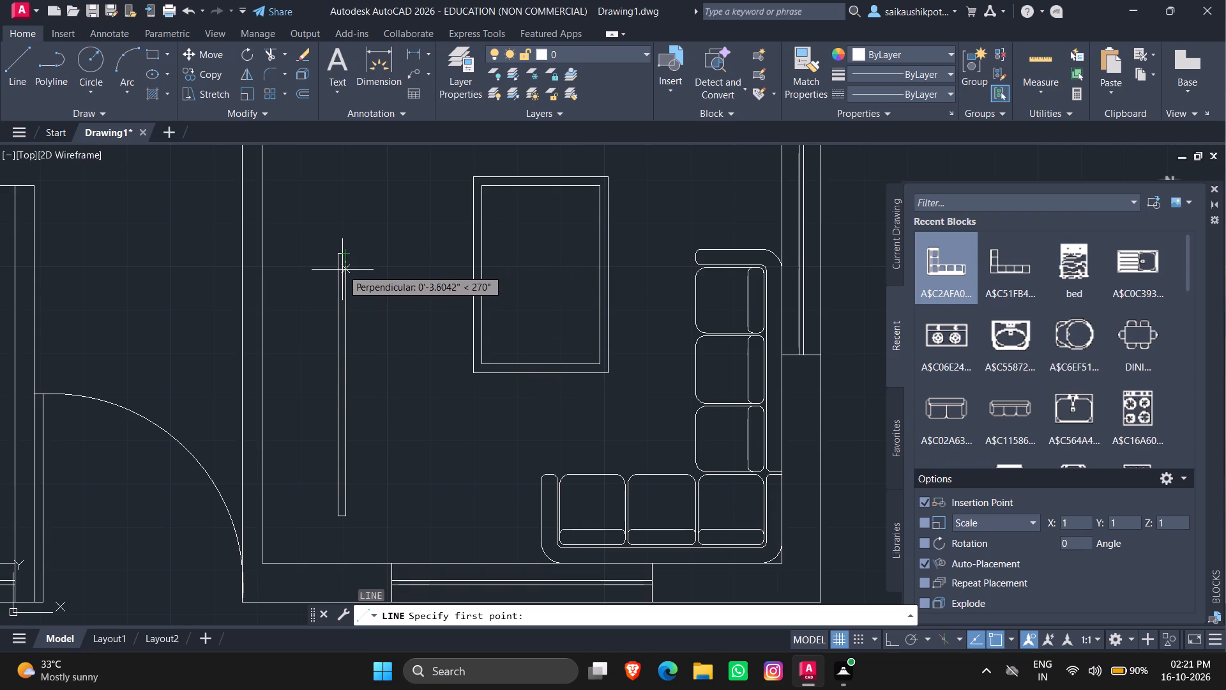
text(1')
key(Return)
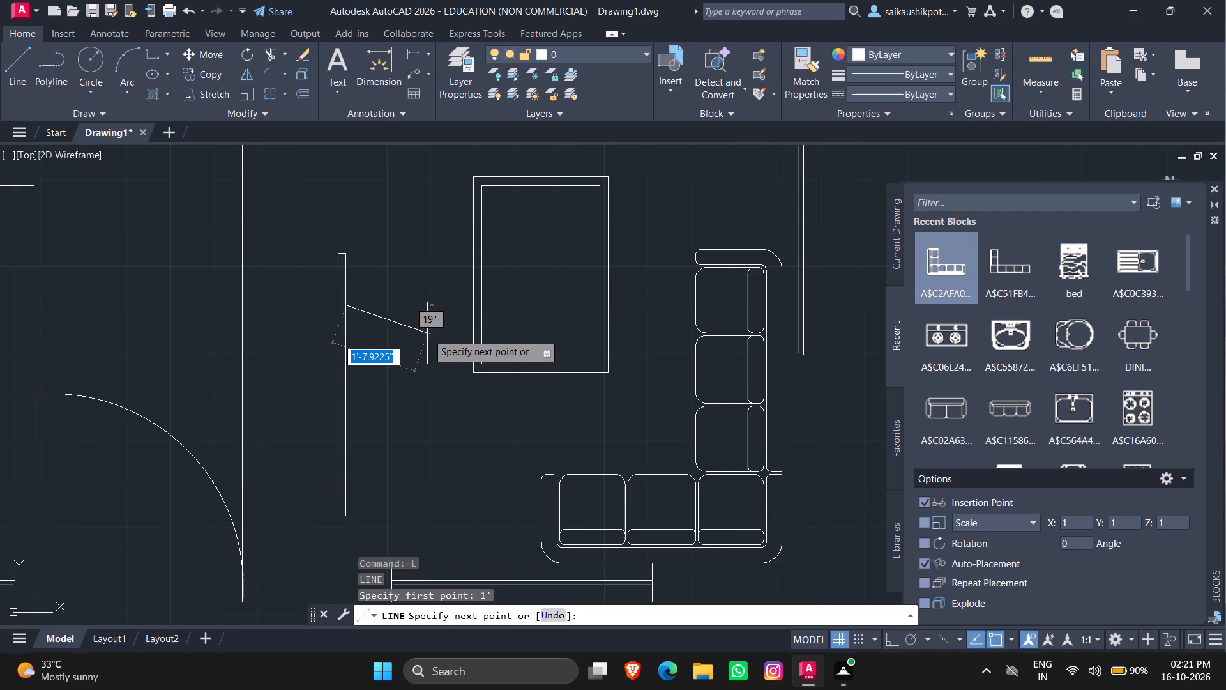
key(F8)
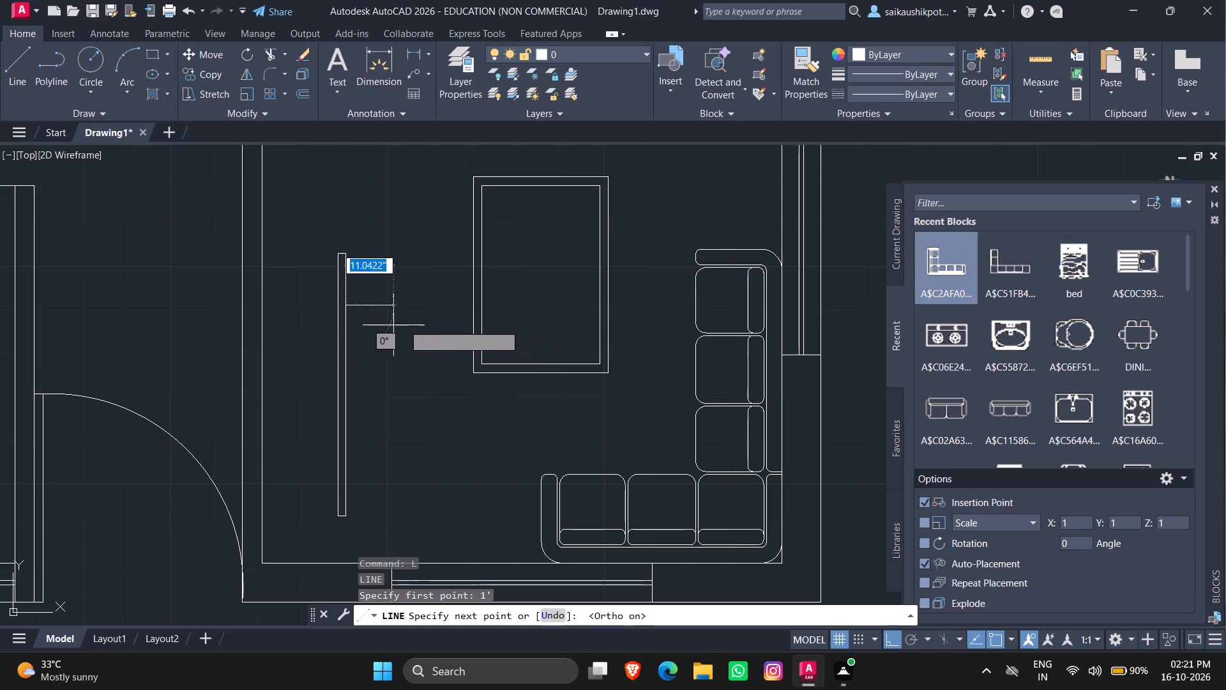
scroll(275, 323, up, 2)
click(324, 324)
key(Escape)
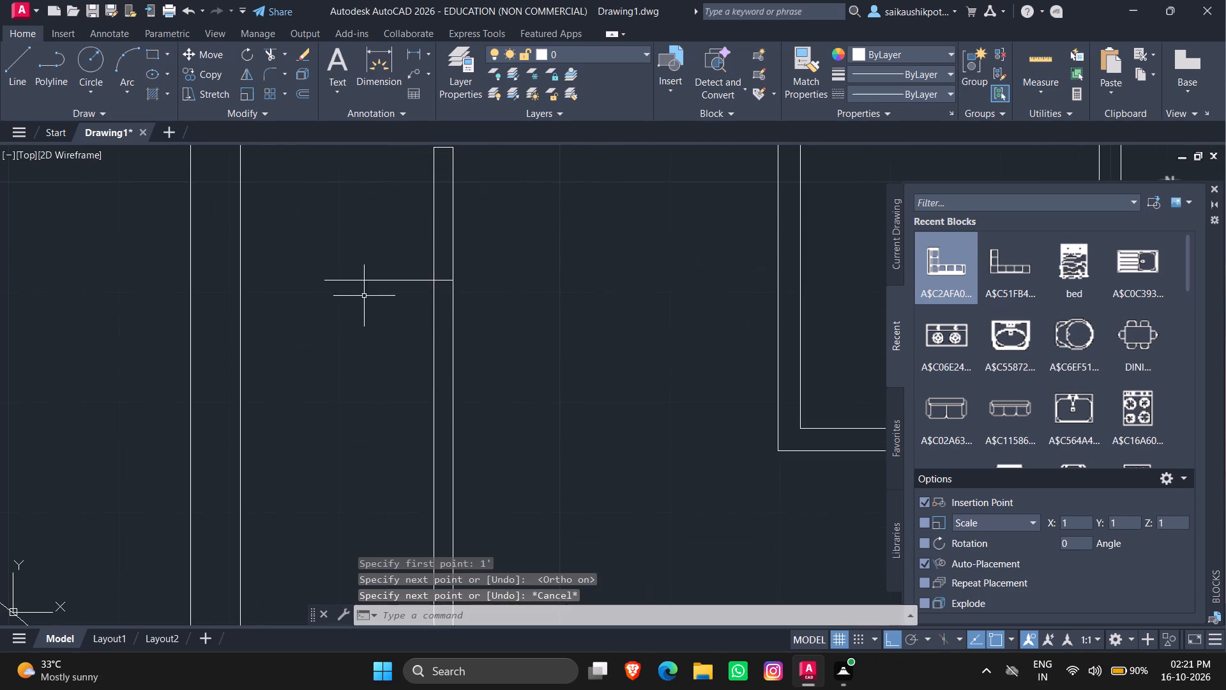
Offset the short horizontal line 3' downward along the thin rectangle.
scroll(435, 294, down, 3)
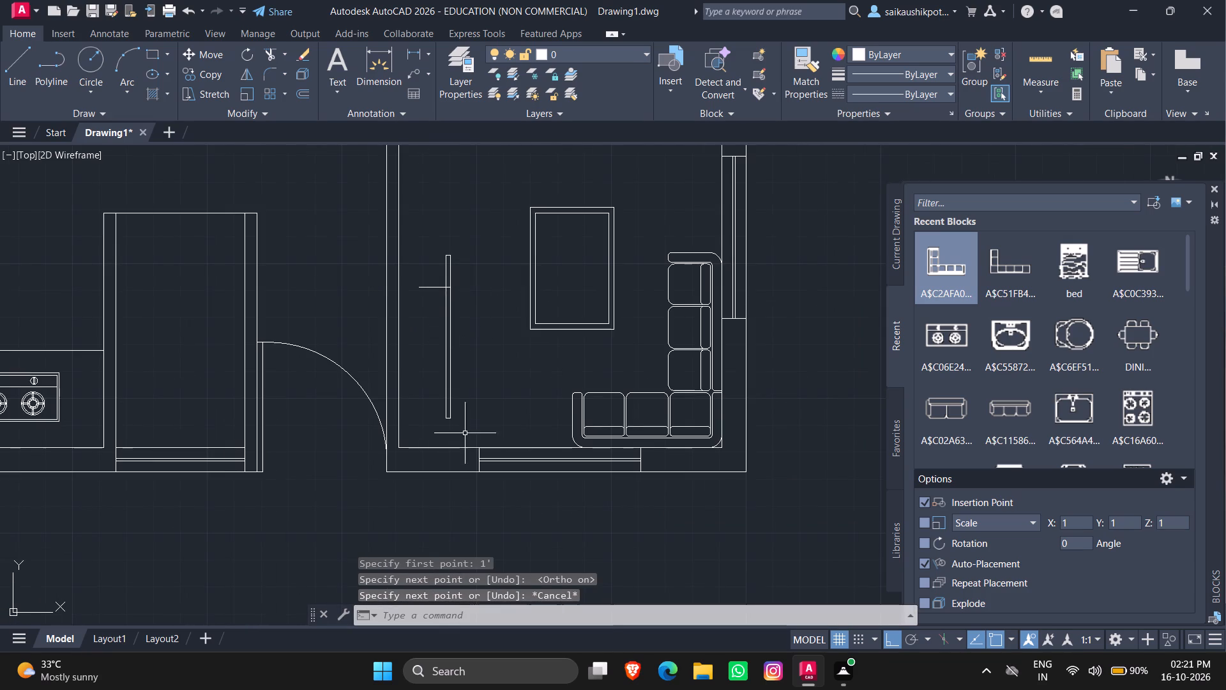
scroll(454, 441, up, 2)
scroll(453, 438, down, 2)
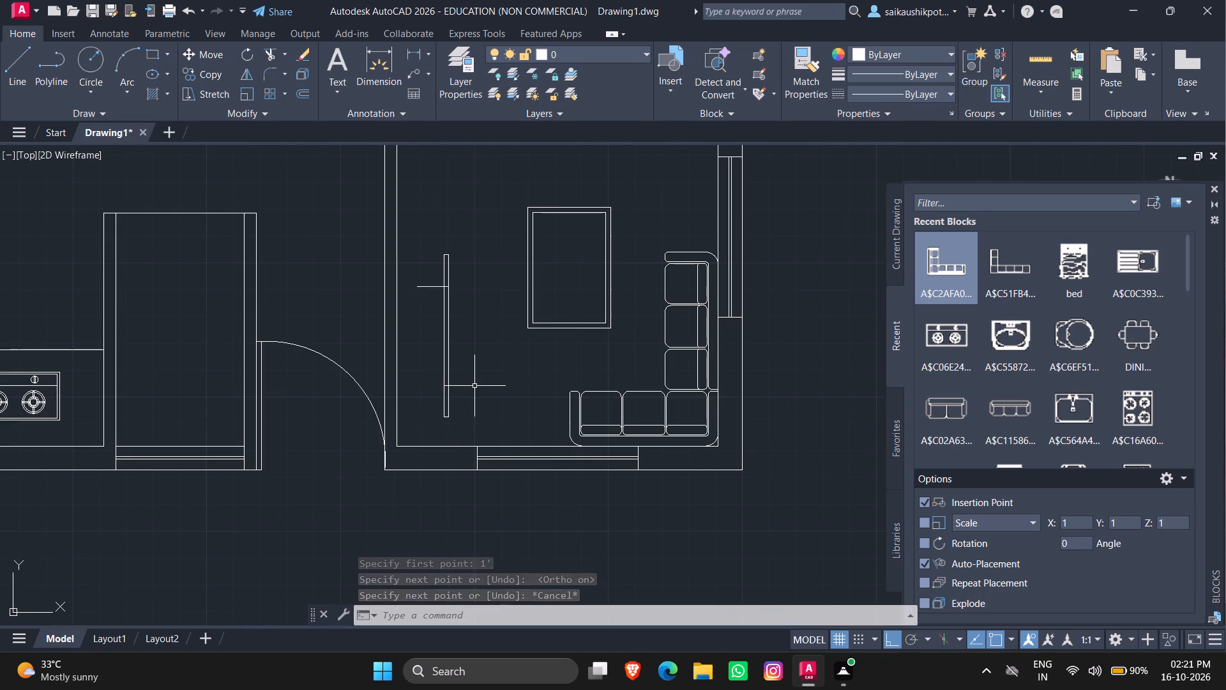
key(Escape)
key(Escape)
key(o)
key(Return)
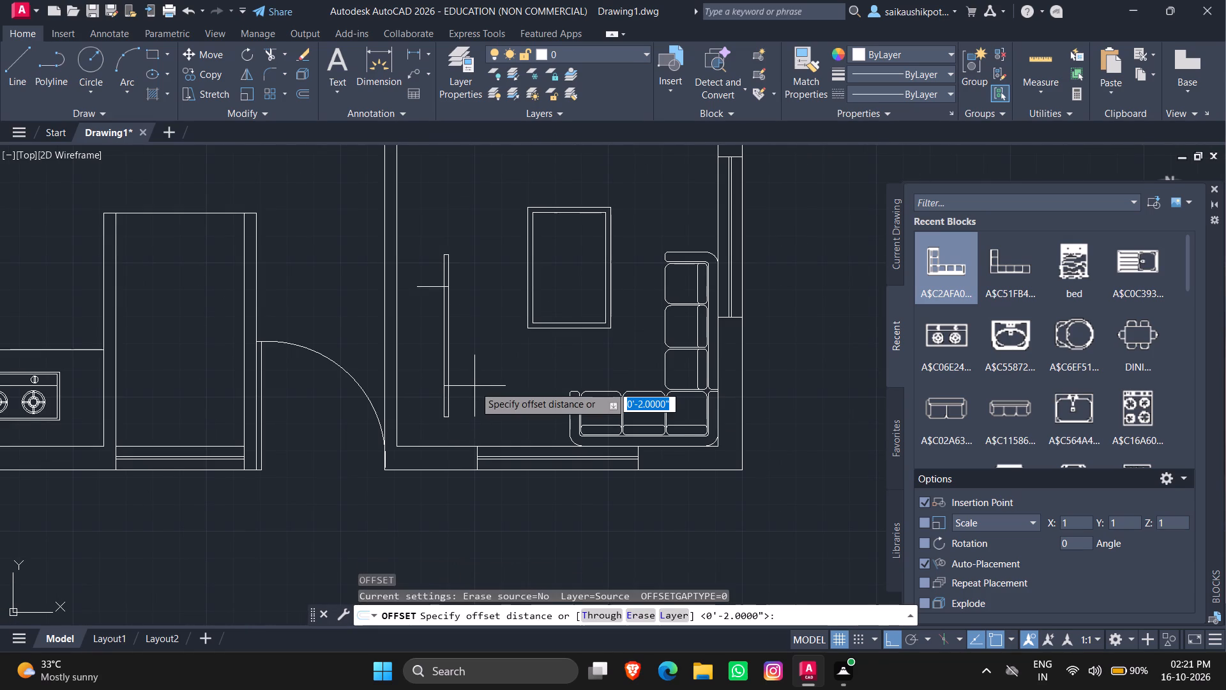
text(3')
key(Return)
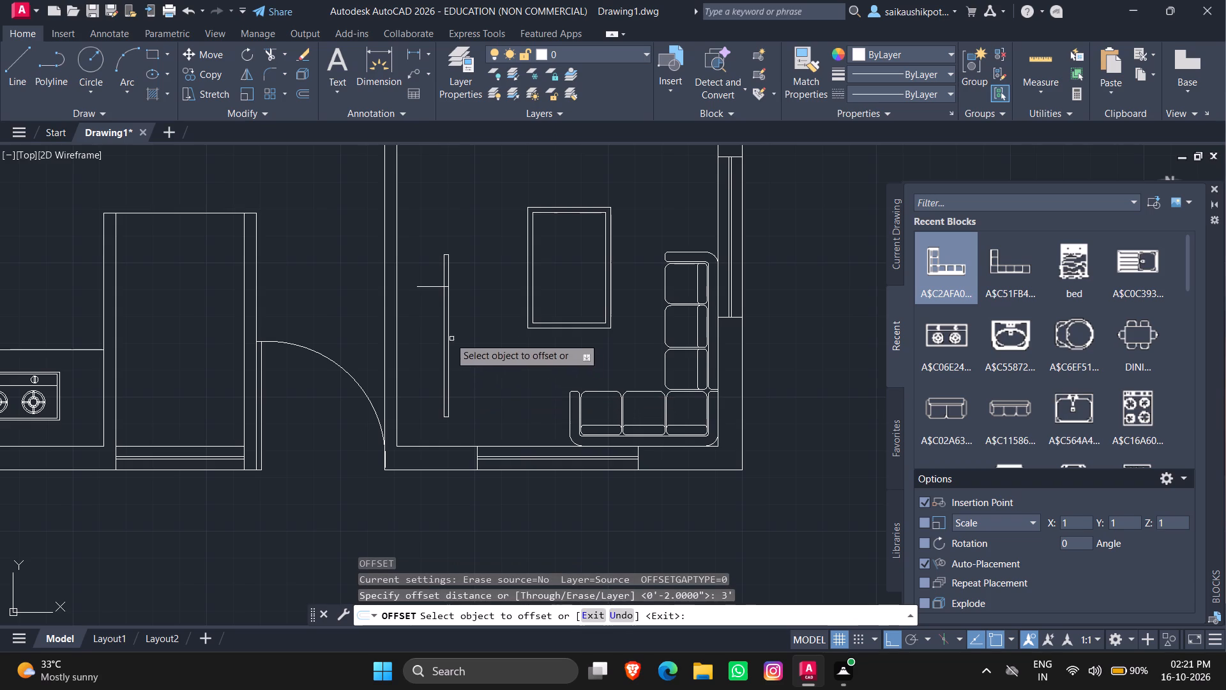
click(435, 287)
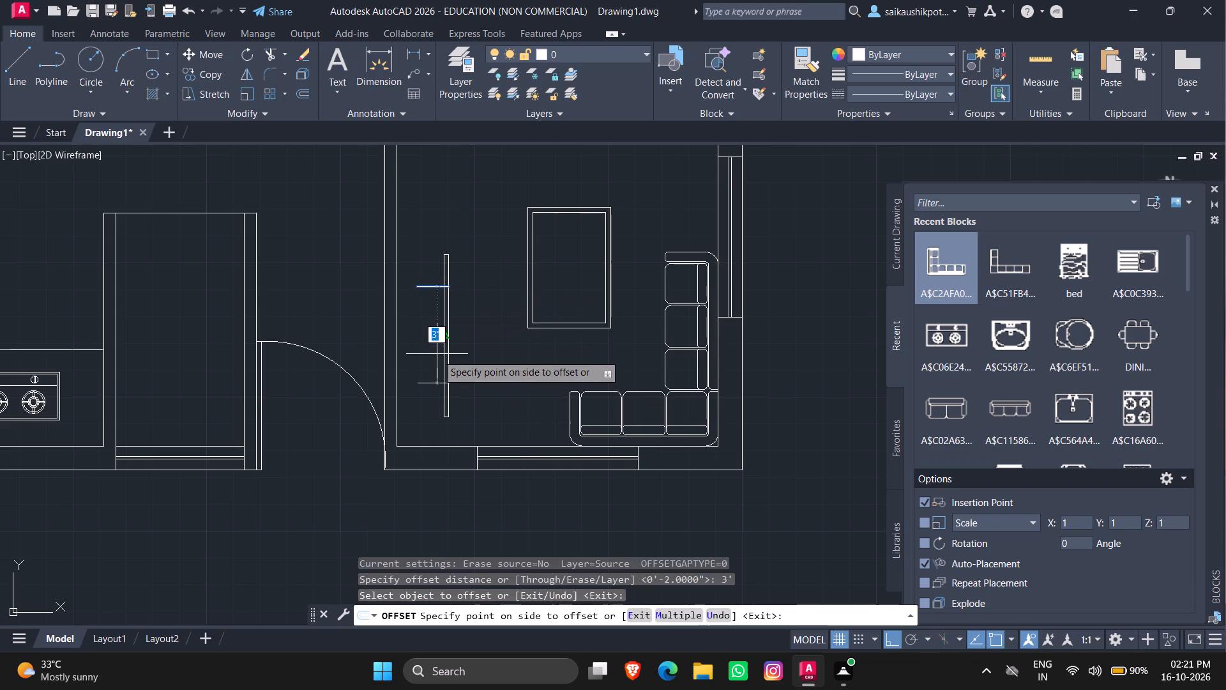
click(437, 354)
key(Escape)
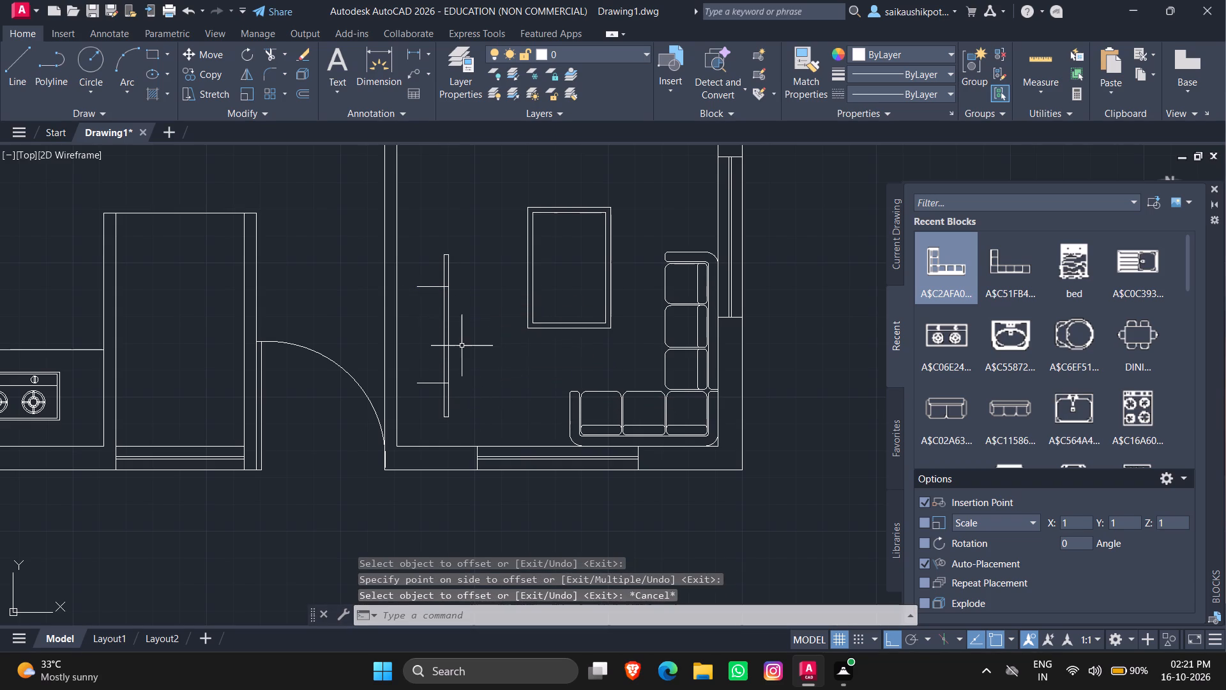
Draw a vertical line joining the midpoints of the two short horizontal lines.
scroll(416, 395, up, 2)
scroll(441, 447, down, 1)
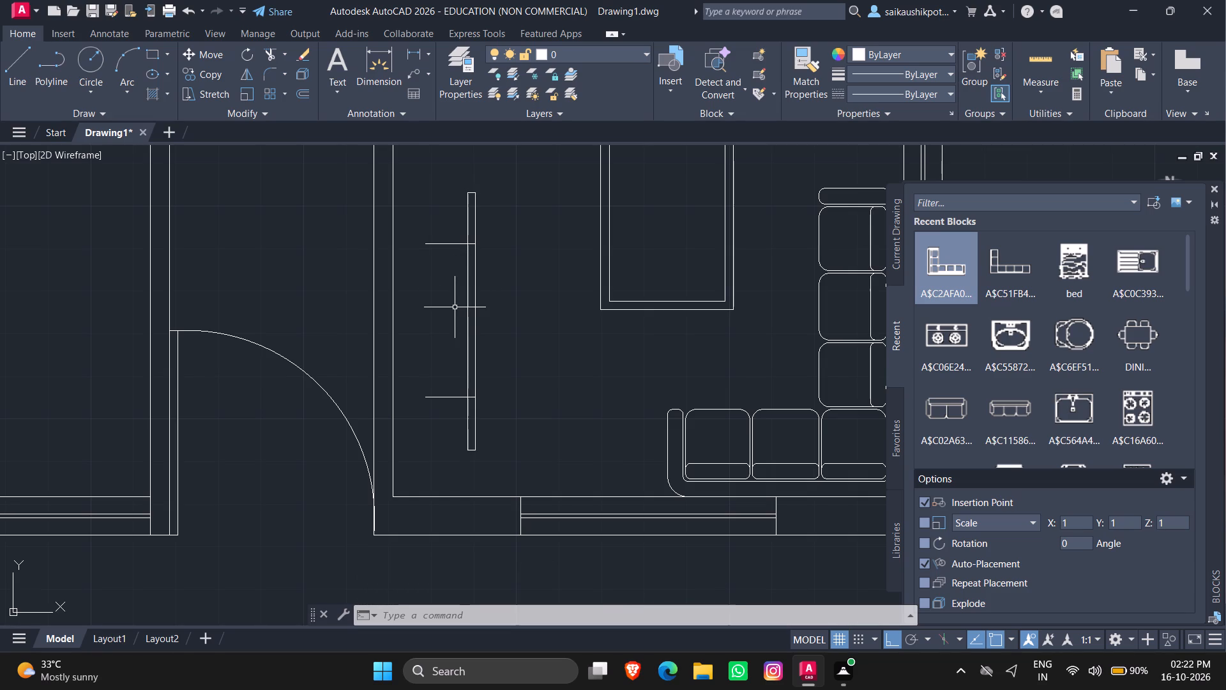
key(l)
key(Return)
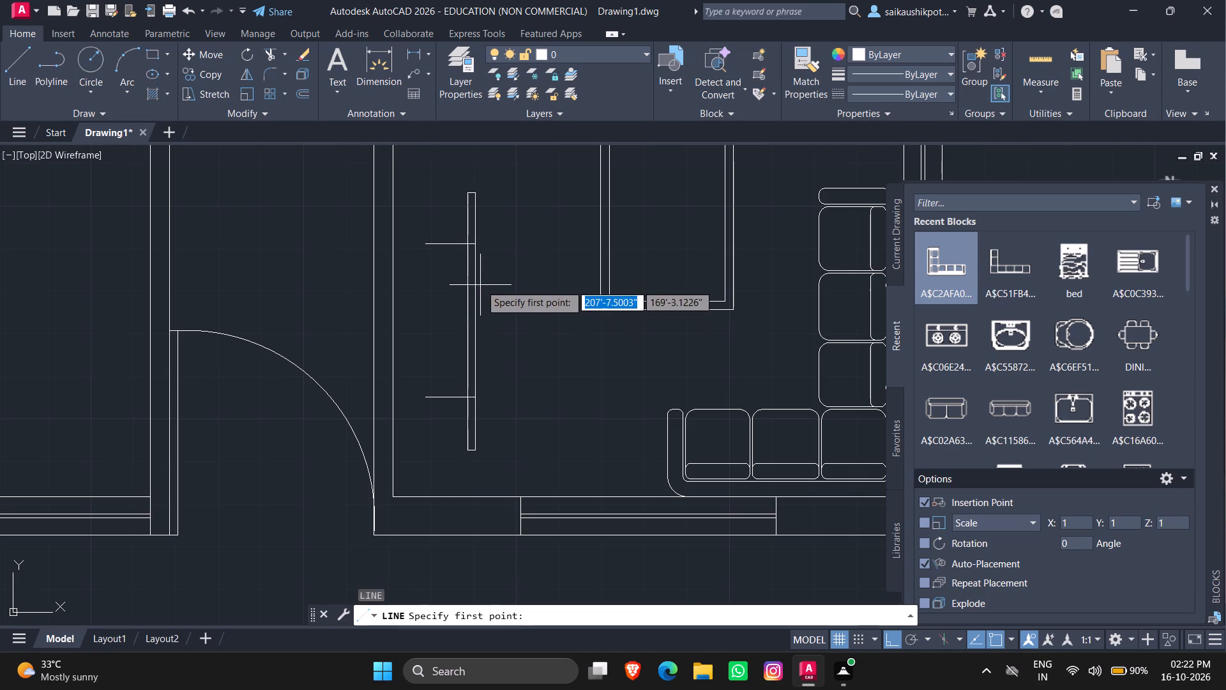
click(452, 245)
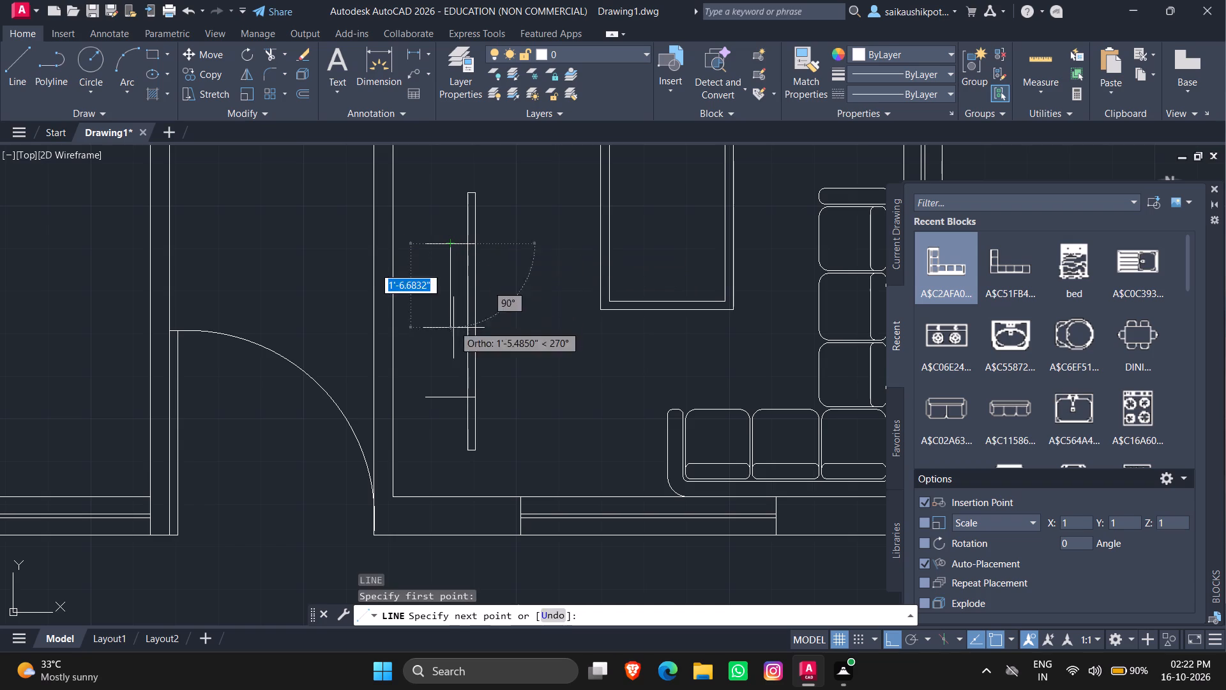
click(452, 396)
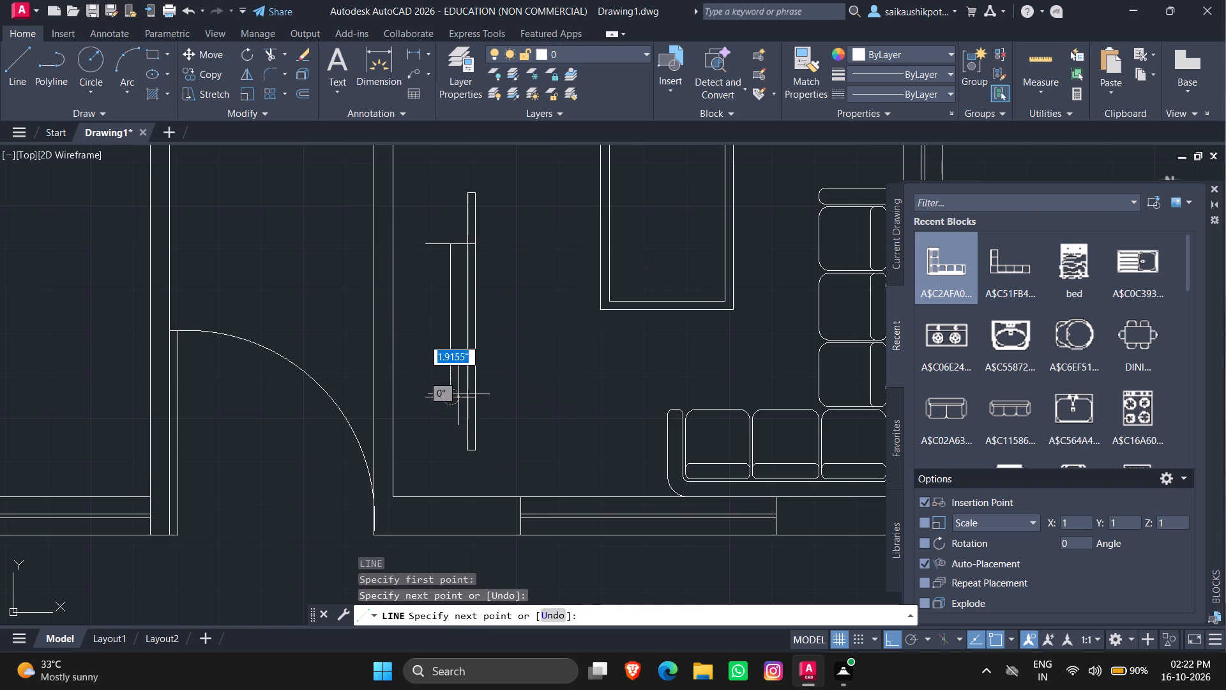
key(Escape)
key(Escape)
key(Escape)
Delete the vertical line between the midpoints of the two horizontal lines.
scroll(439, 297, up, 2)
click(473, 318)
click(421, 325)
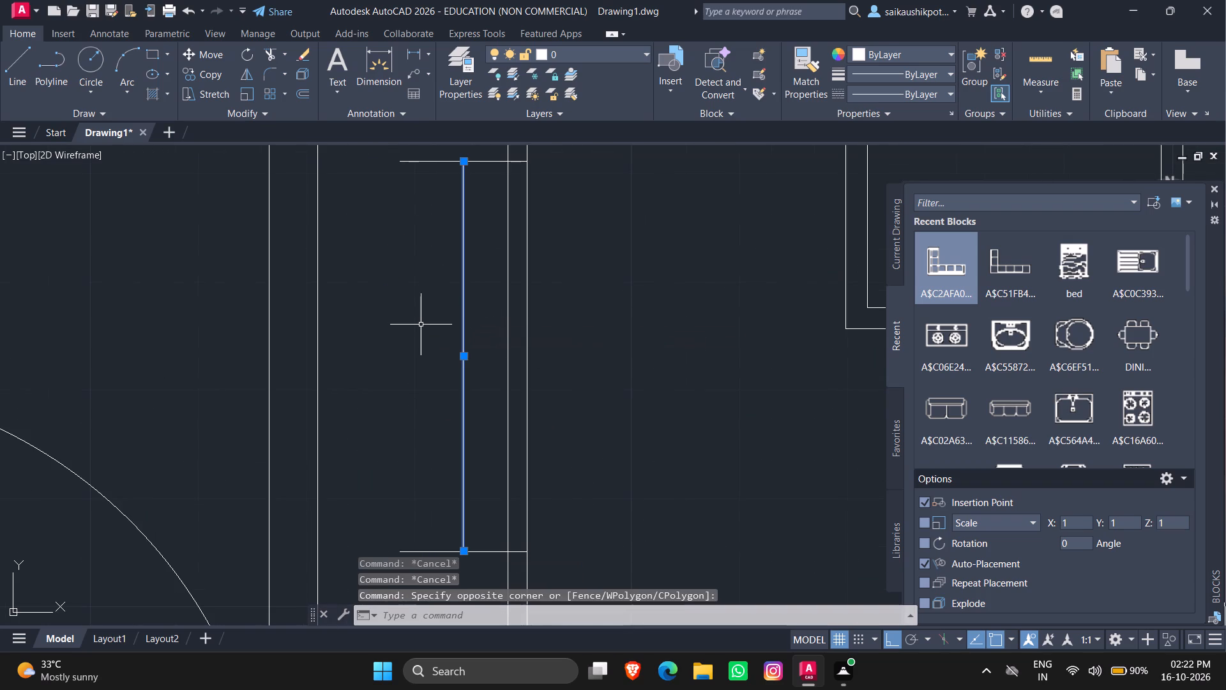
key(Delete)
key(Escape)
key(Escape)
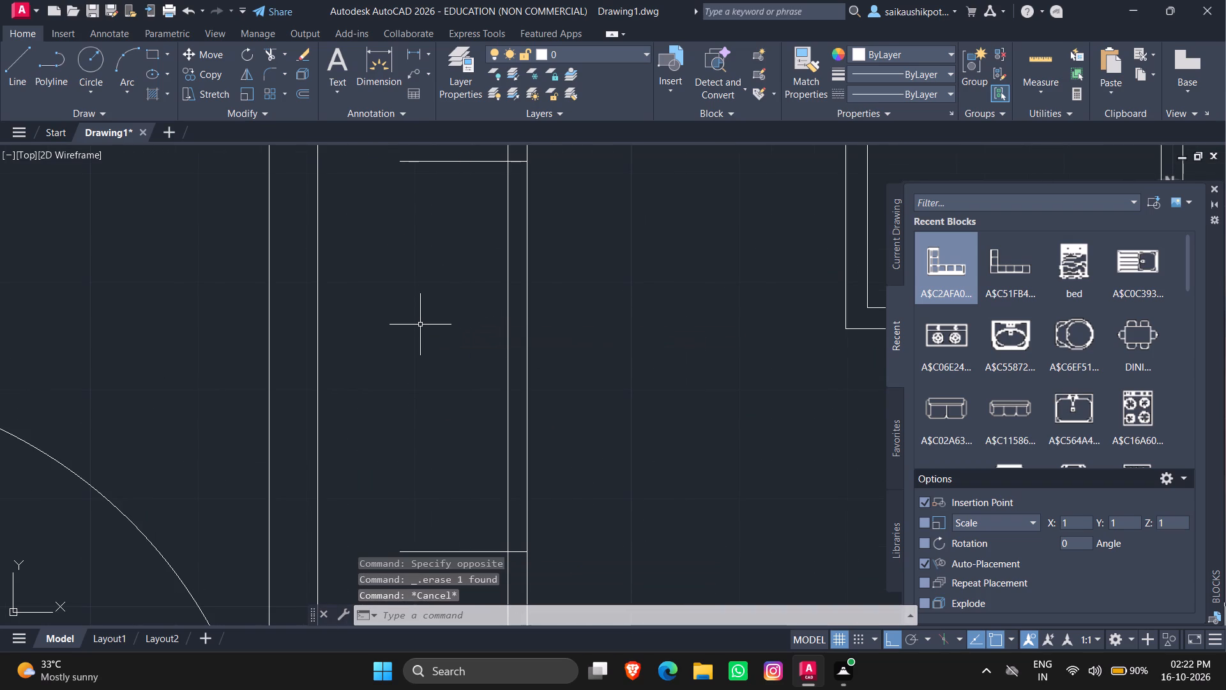
Draw a vertical line joining the left ends of the two horizontal lines to close the shape.
key(l)
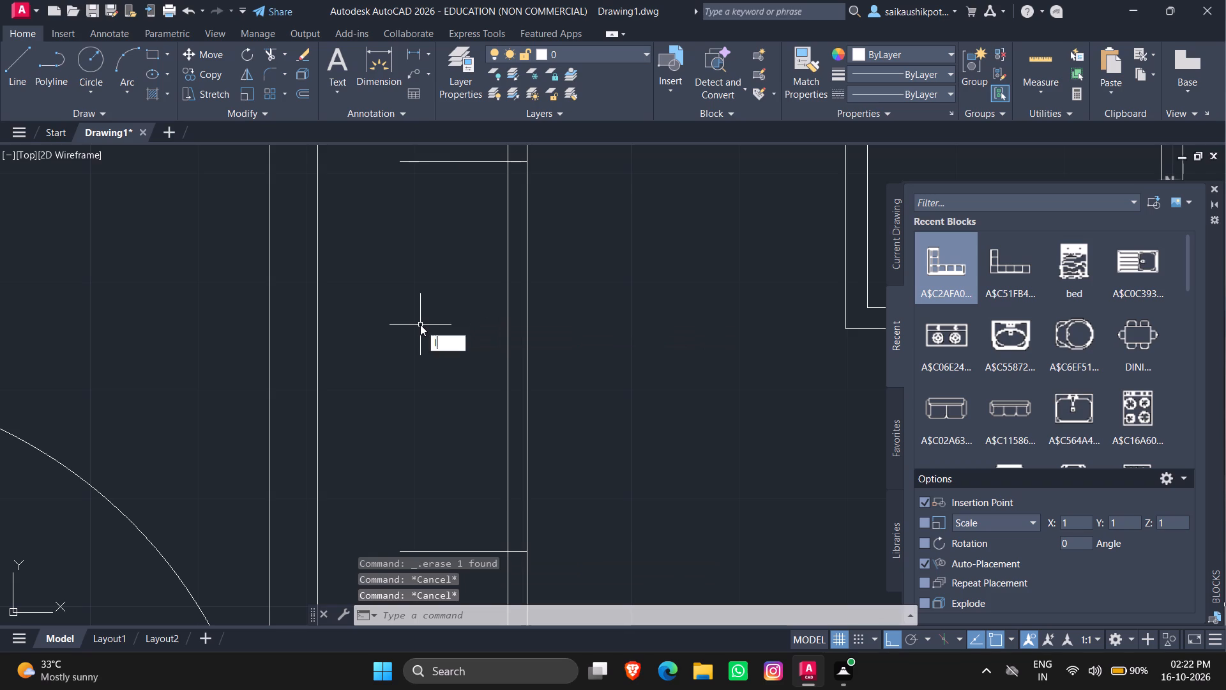
key(Return)
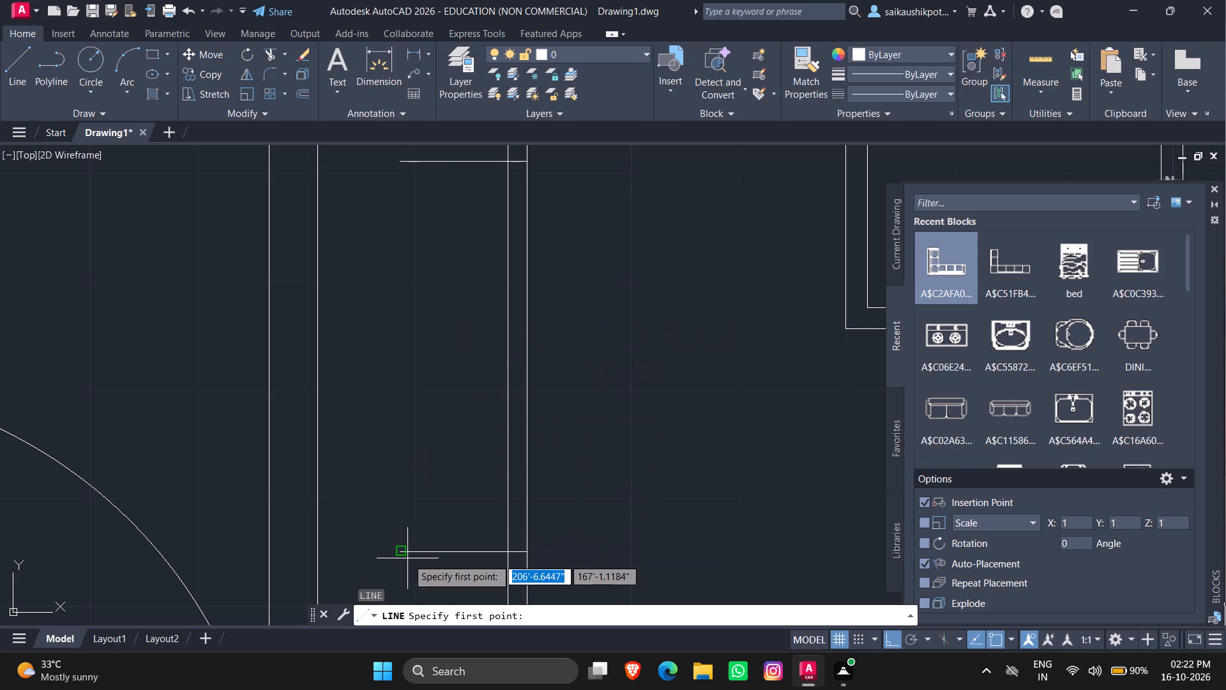
click(402, 555)
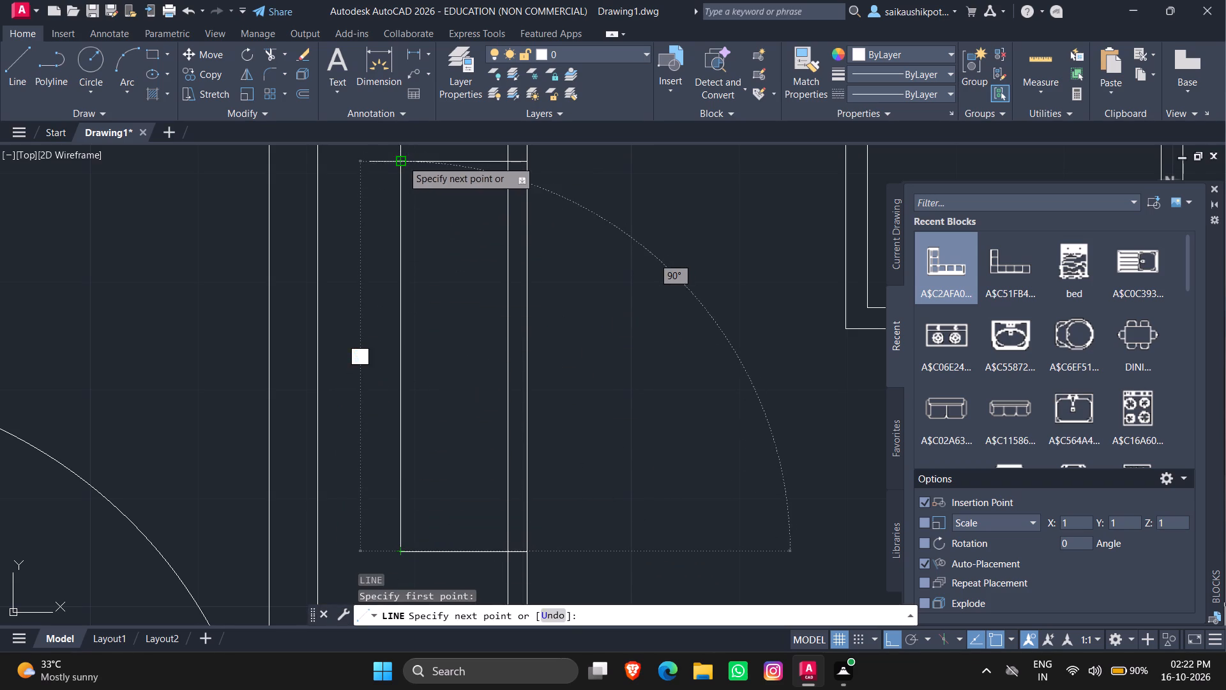
click(402, 160)
key(Escape)
key(Escape)
key(Escape)
key(Escape)
key(Escape)
Offset the shape's left edge 3" inward three times in succession toward the thin rectangle.
key(o)
key(Return)
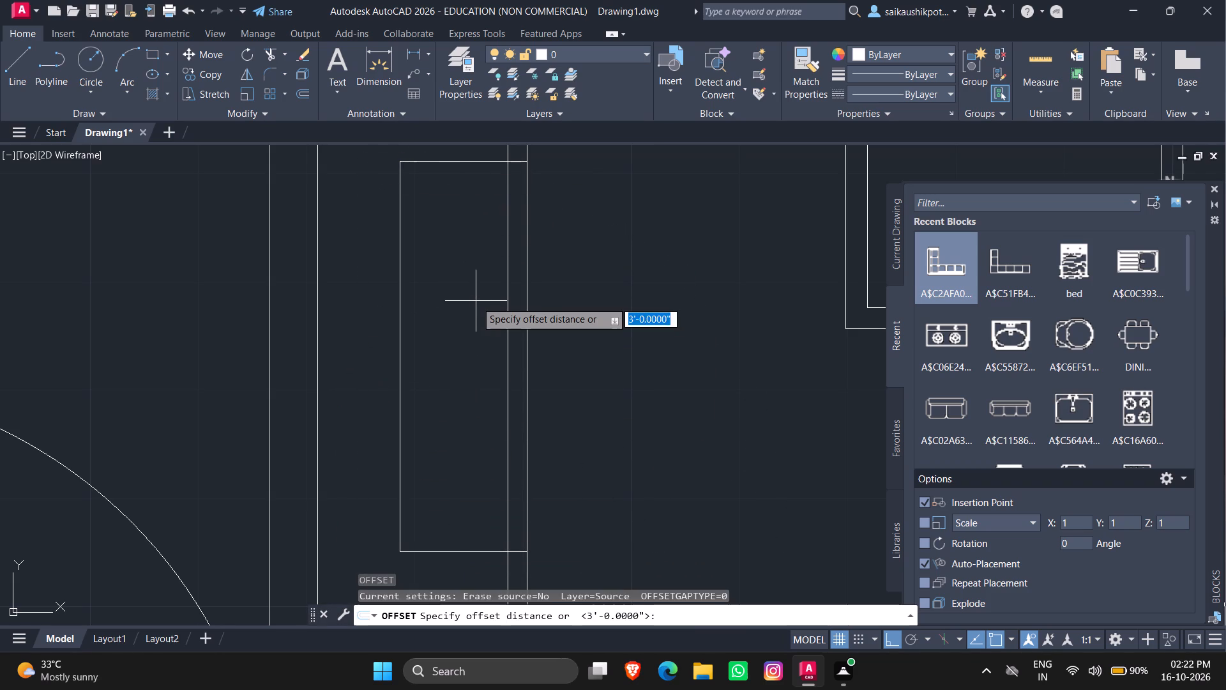
text(3")
key(Return)
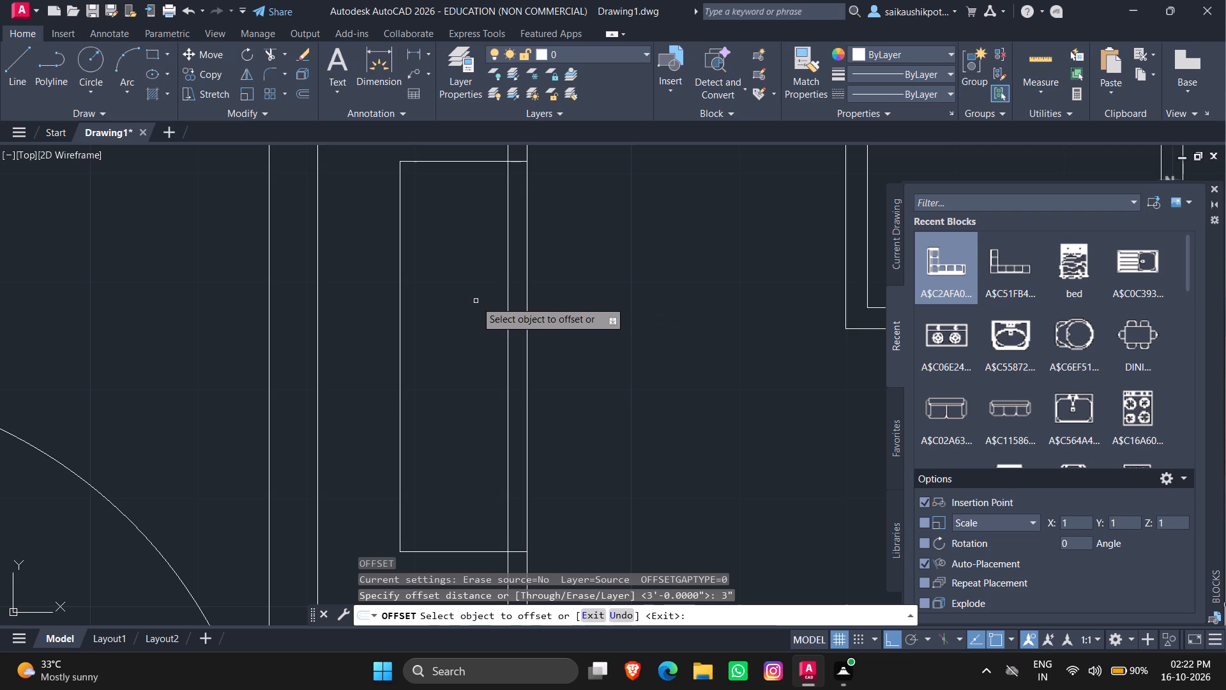
click(400, 288)
click(431, 307)
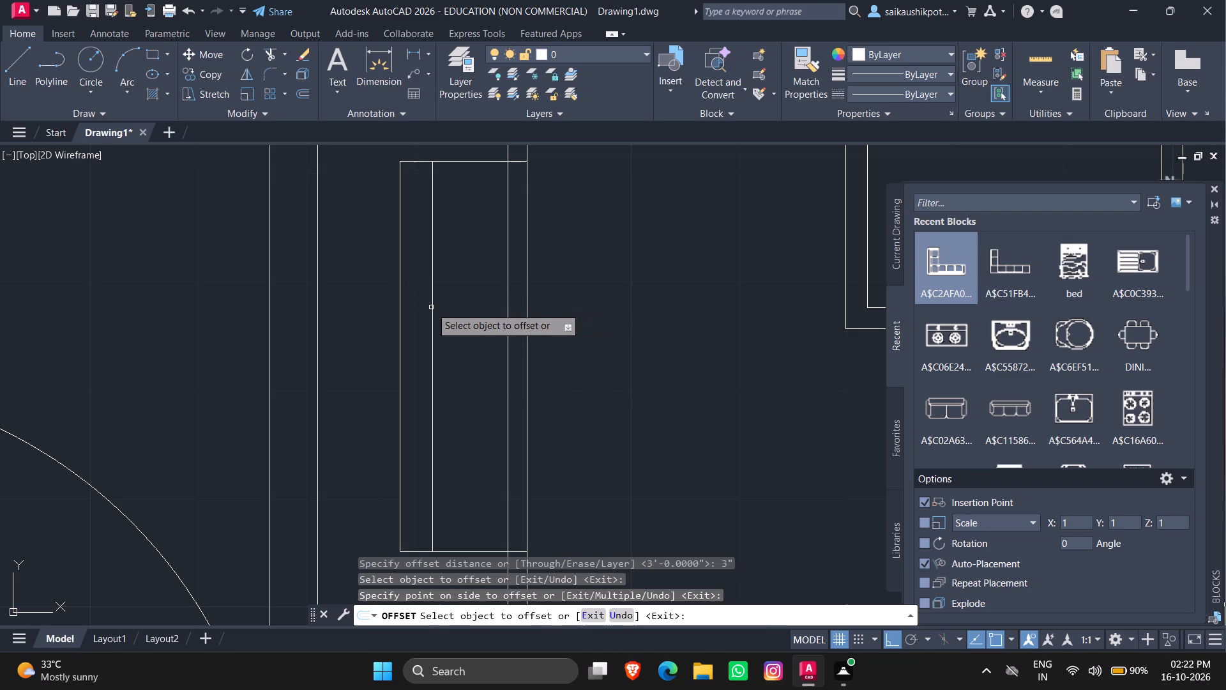
click(431, 307)
click(434, 309)
click(471, 324)
click(465, 321)
click(495, 333)
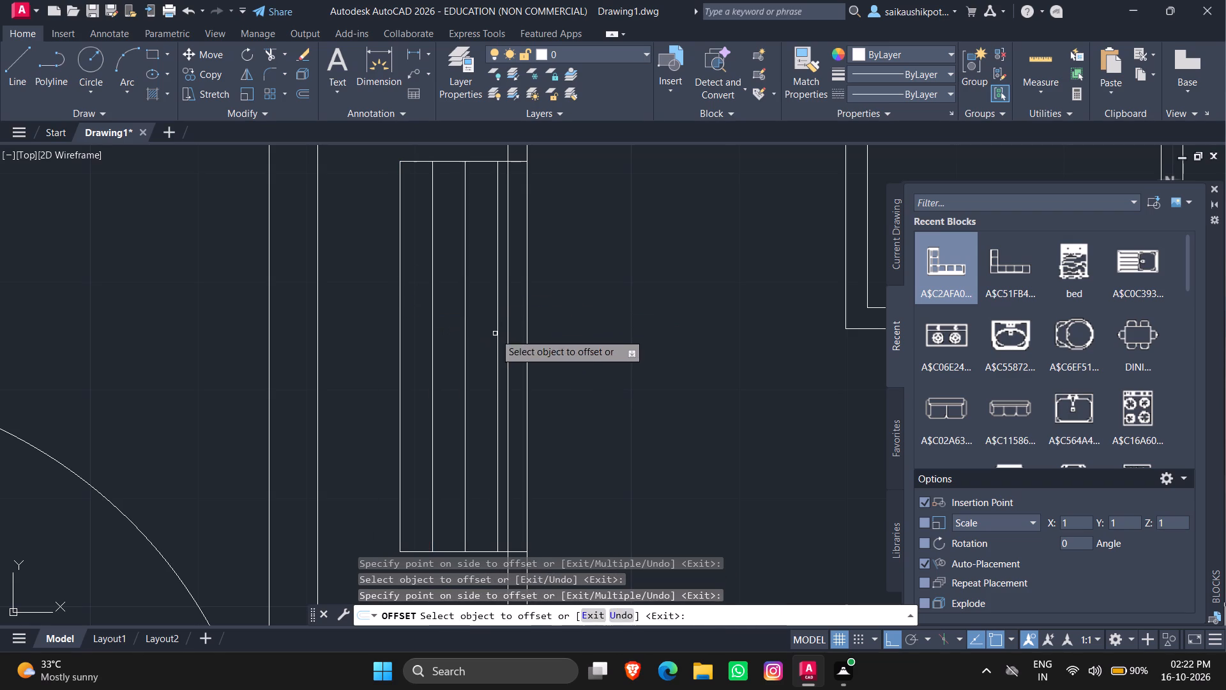
key(Escape)
key(Escape)
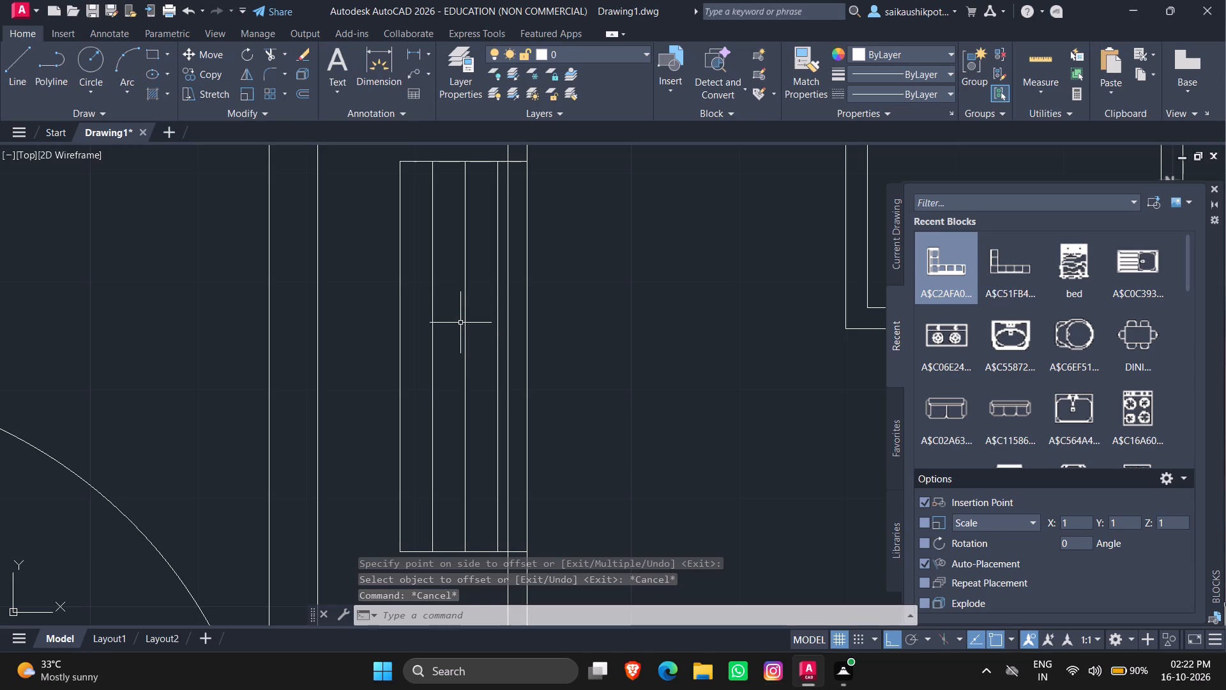
Trim away everything left of the second offset line, keeping only the narrow box attached to the thin rectangle.
key(t)
key(r)
key(Return)
key(Return)
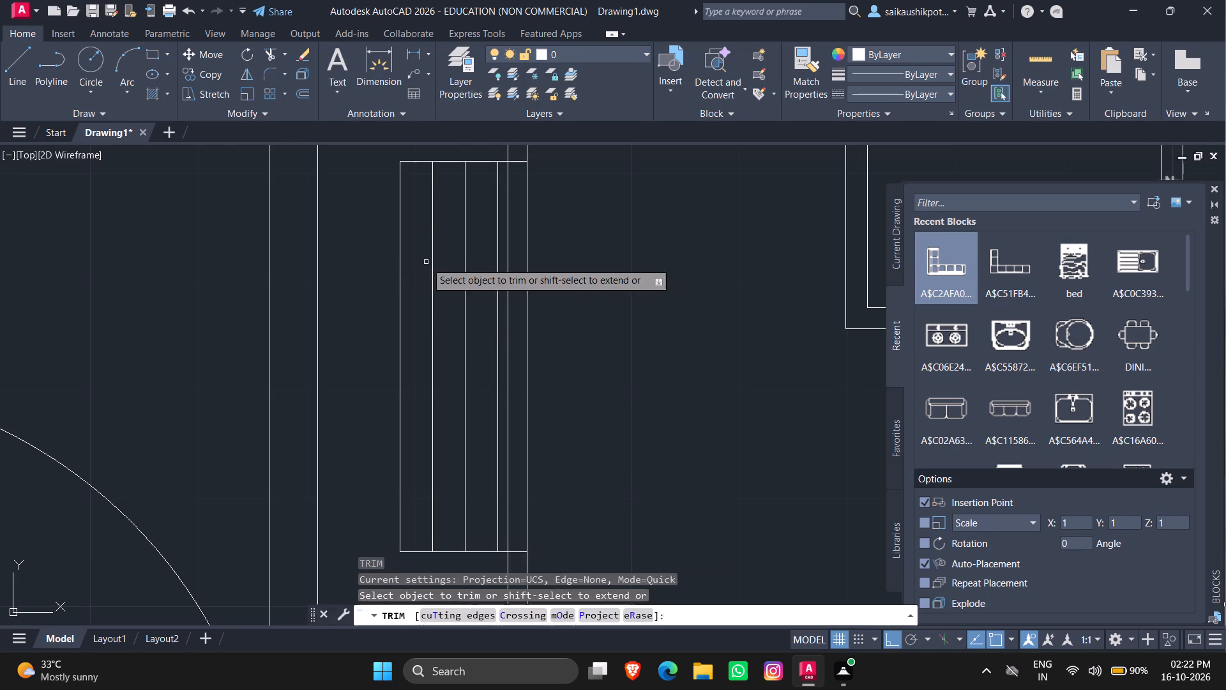
scroll(448, 236, down, 1)
scroll(444, 210, up, 2)
scroll(437, 241, down, 1)
click(449, 194)
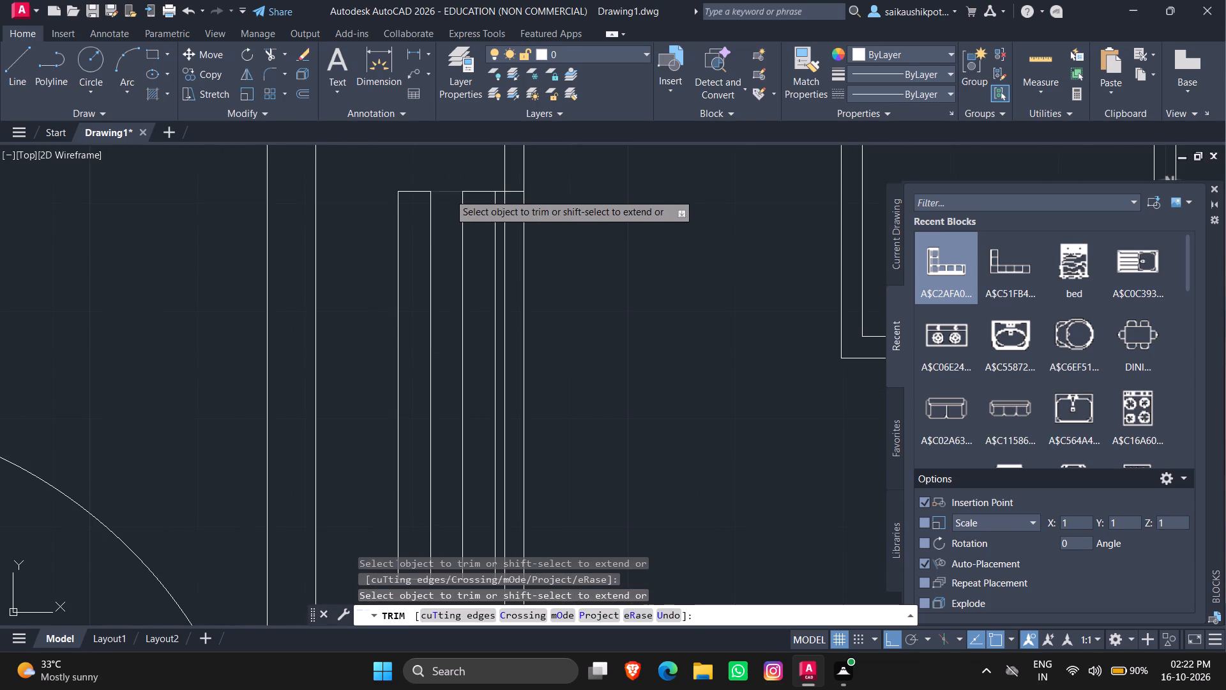
scroll(462, 231, down, 1)
click(450, 448)
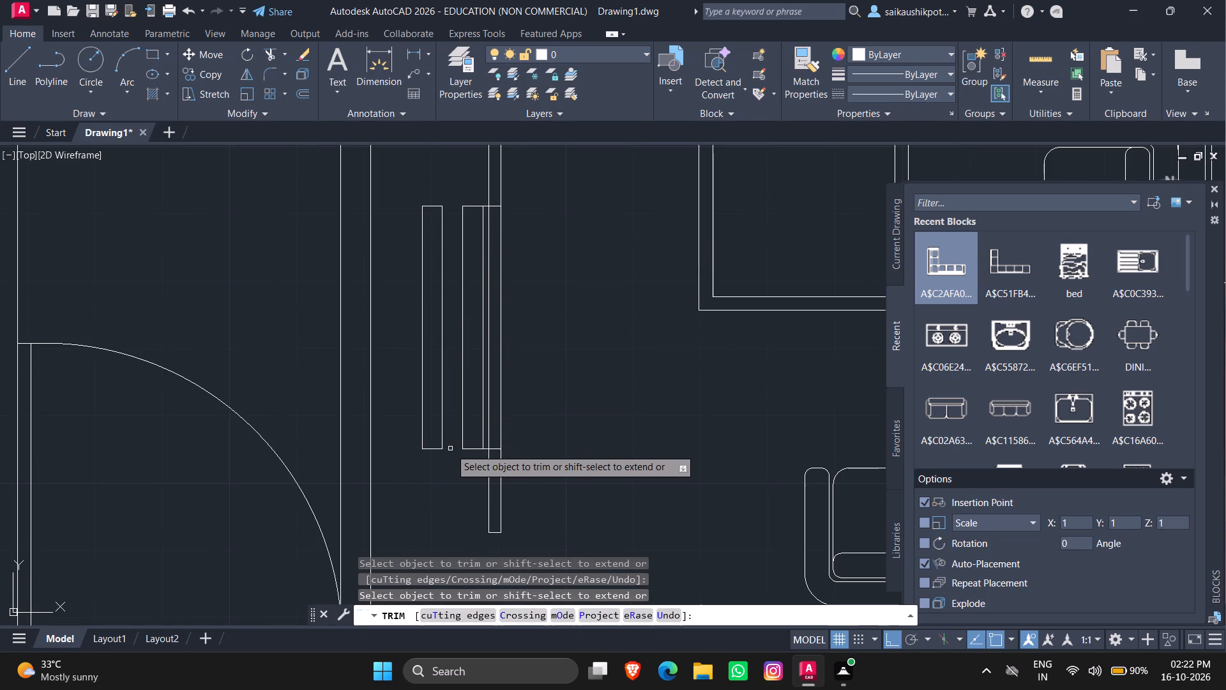
drag(446, 383, 417, 374)
drag(416, 372, 433, 438)
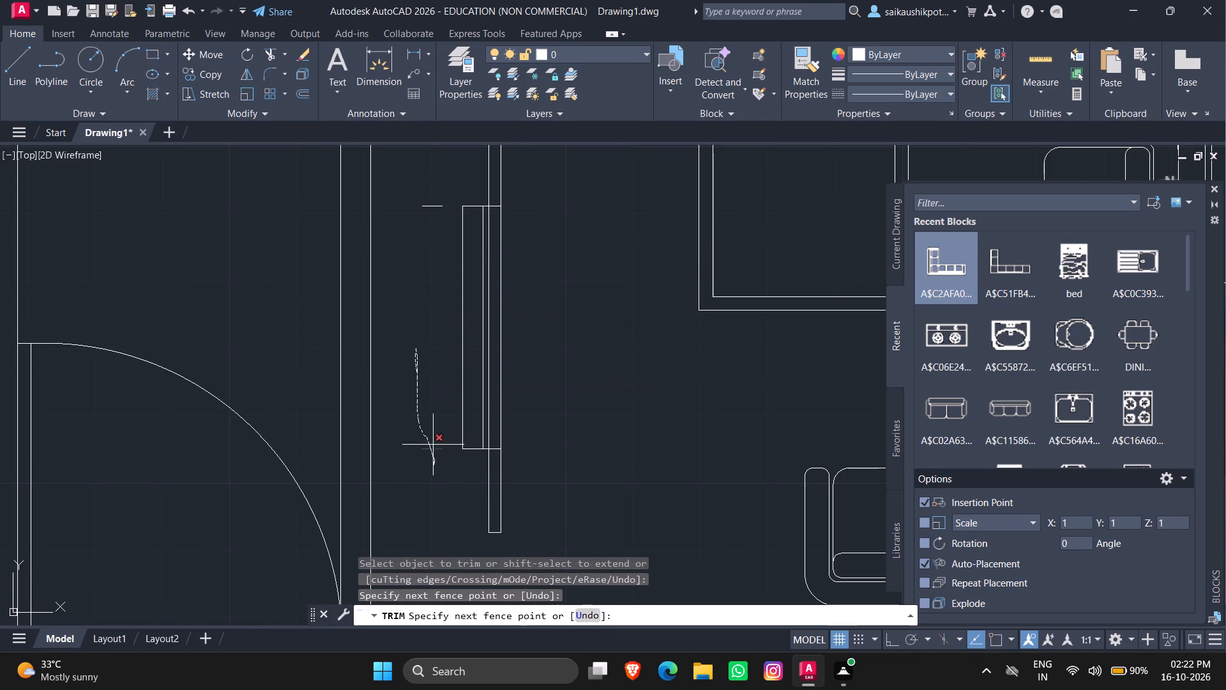
drag(433, 438, 435, 240)
drag(435, 226, 434, 201)
key(Escape)
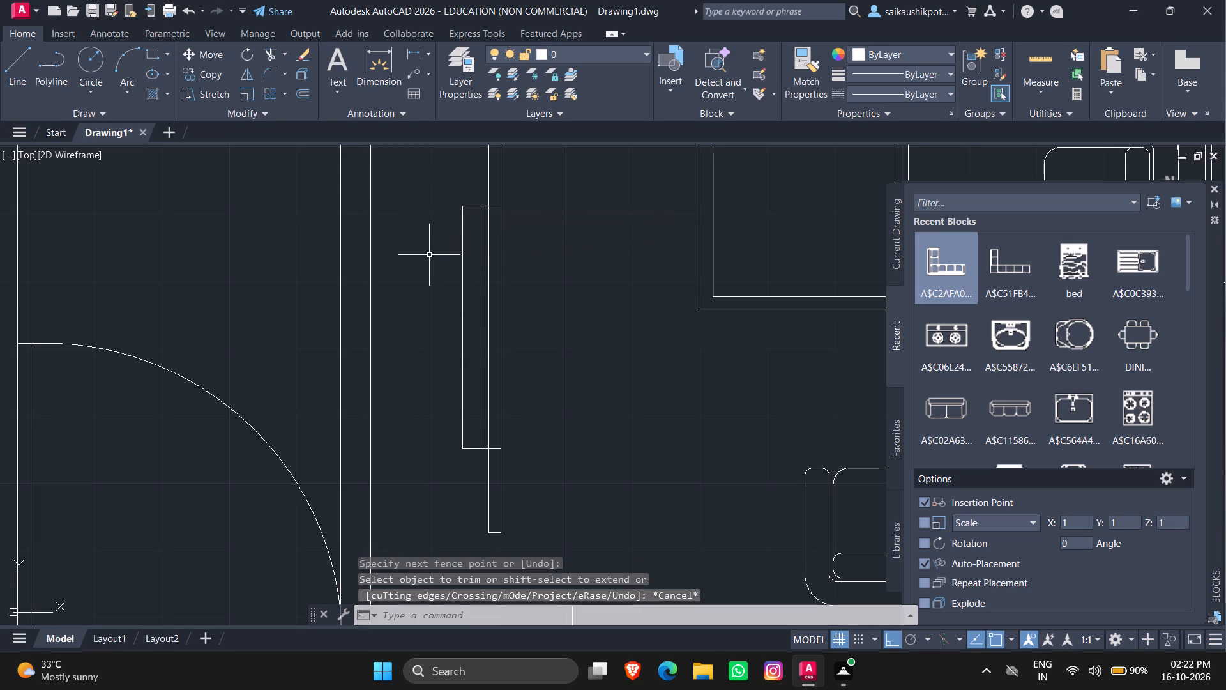
key(Escape)
key(Escape)
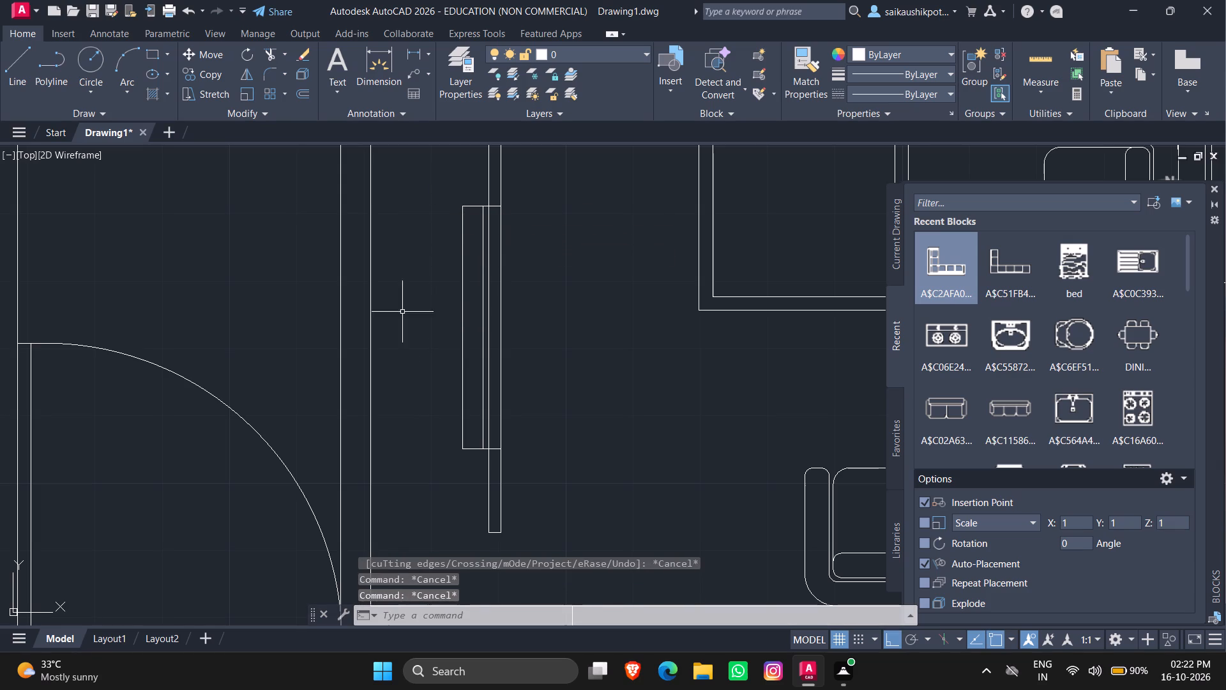
Draw a three-point arc between the box's lower-left and upper-left corners, with Ortho off, bulging about 8" toward the left wall.
click(118, 64)
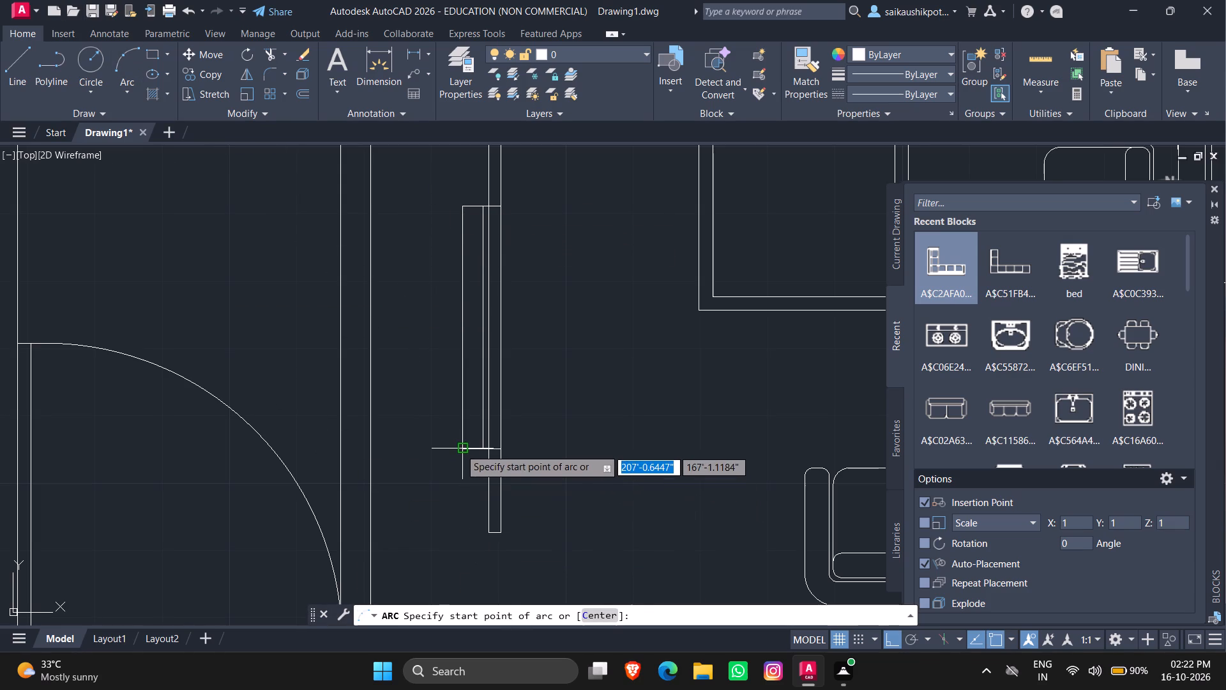
click(458, 446)
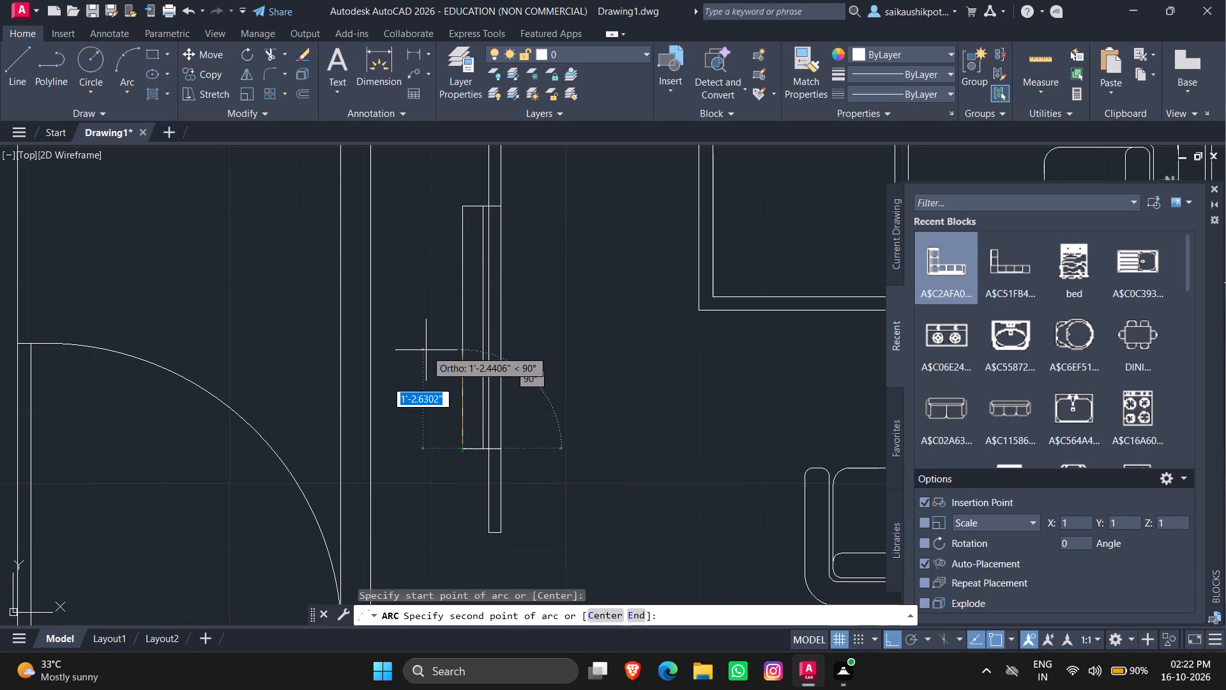
key(F8)
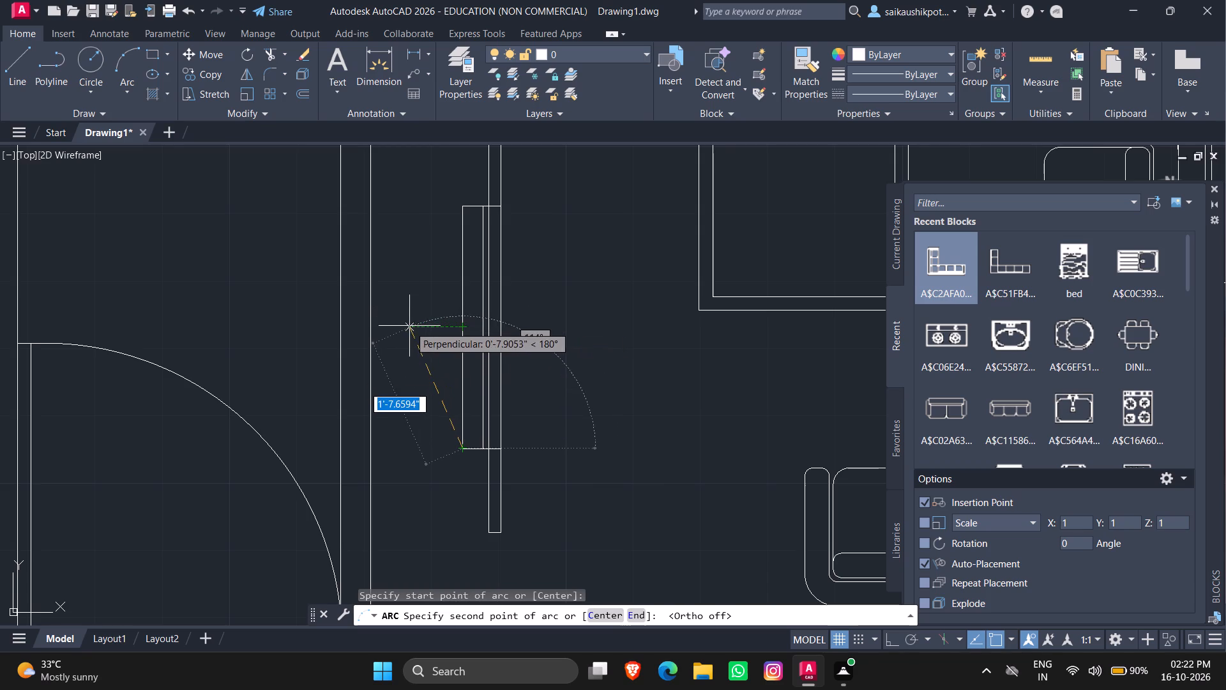
click(409, 326)
click(460, 206)
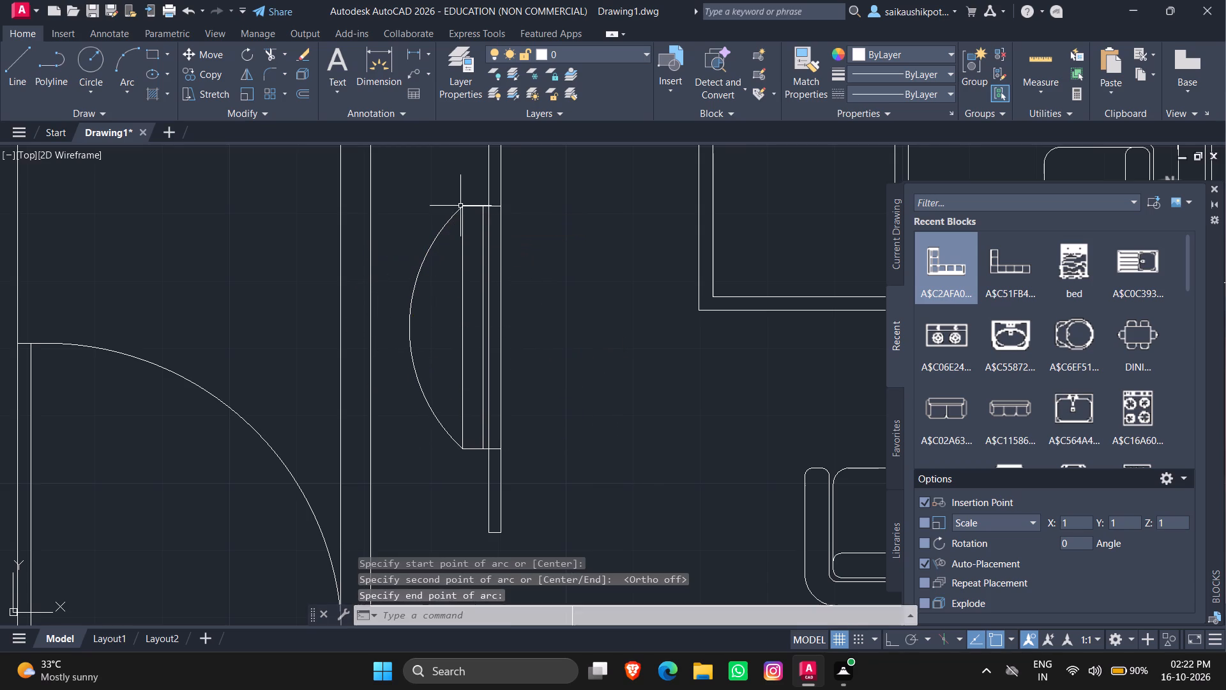
Stretch the arc's midpoint a little toward the box to make its bulge shallower.
scroll(451, 304, up, 1)
click(395, 346)
click(357, 351)
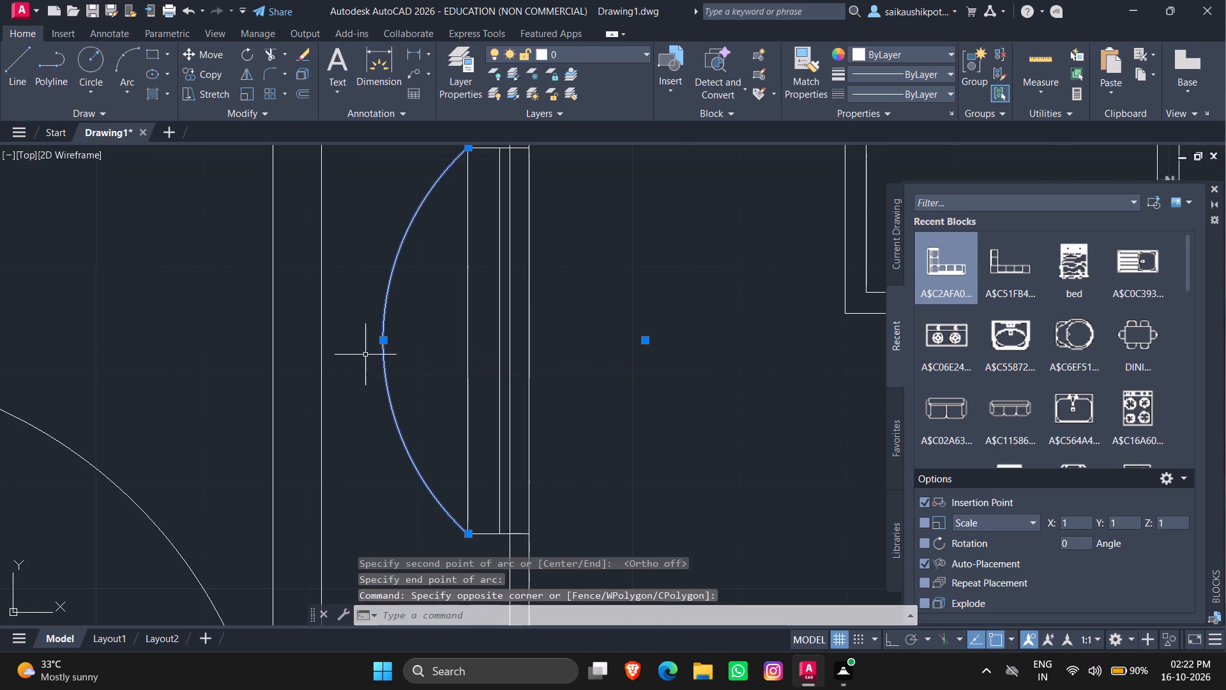
click(382, 340)
click(408, 341)
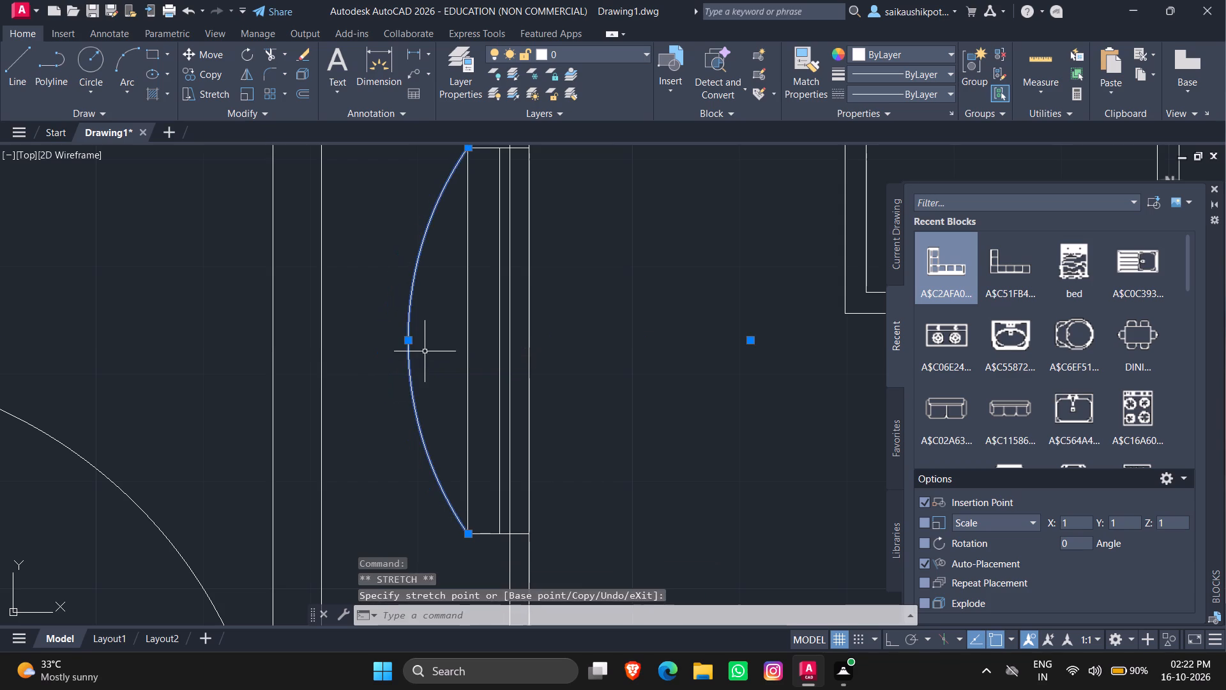
key(Escape)
key(Escape)
scroll(523, 369, down, 2)
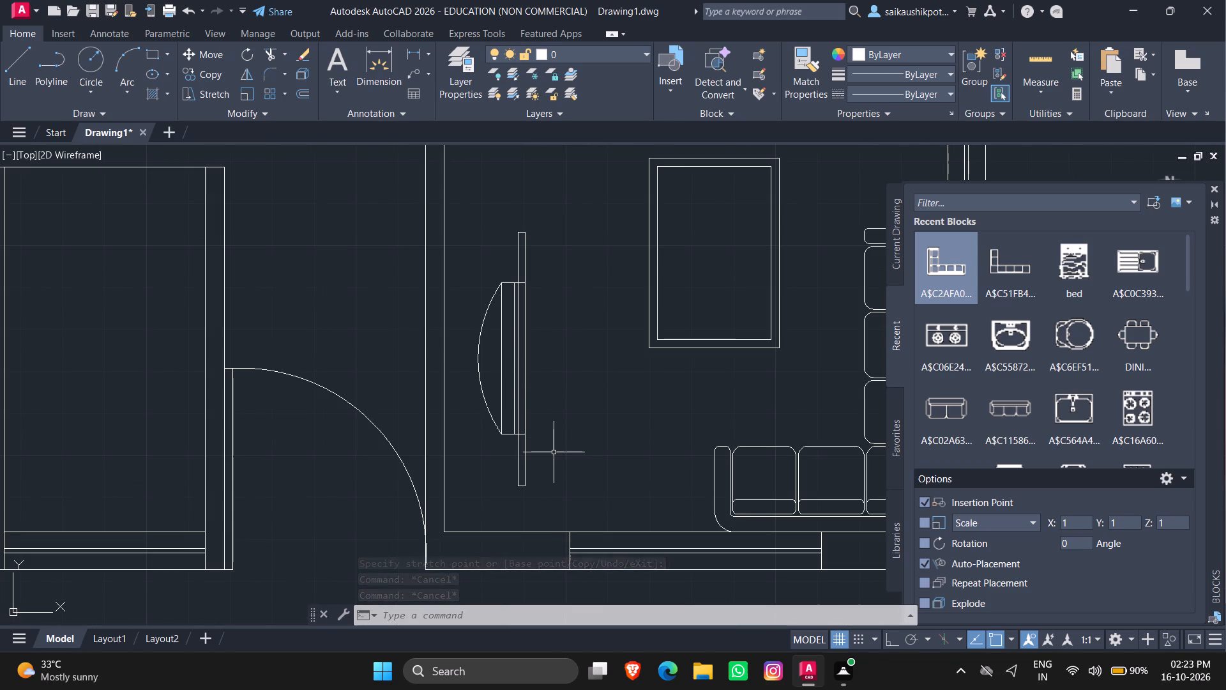
Trim the parts of the box's lower and upper edges that cross the thin rectangle.
scroll(538, 447, up, 3)
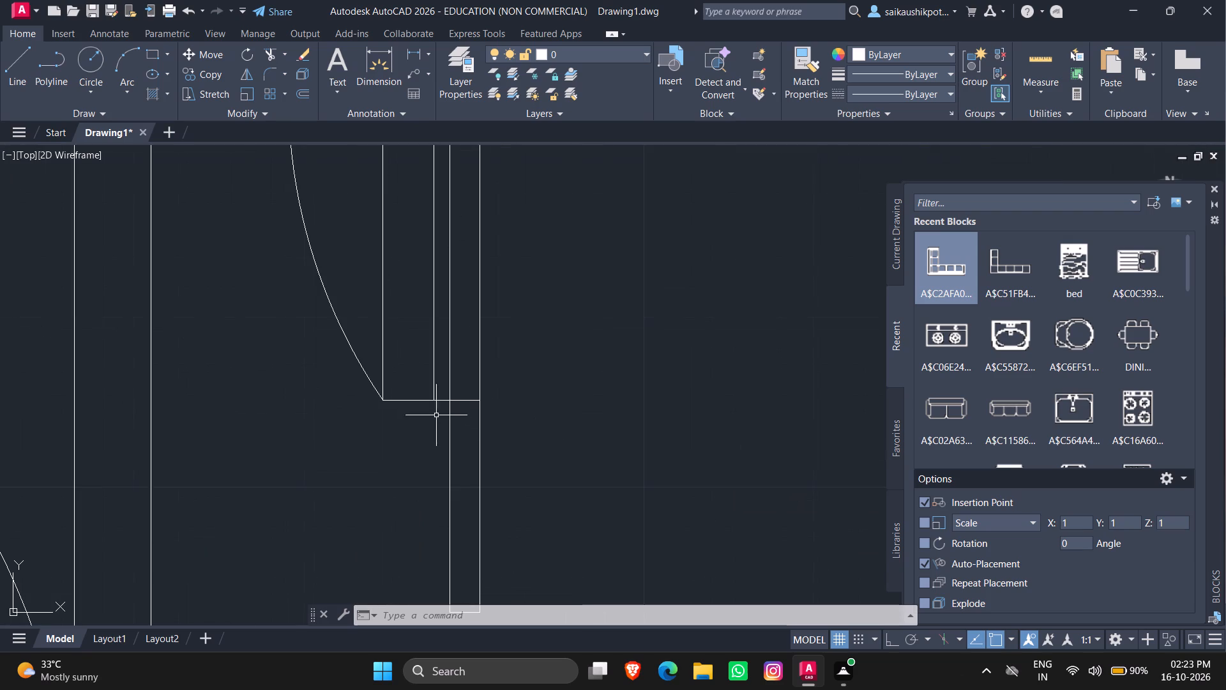
scroll(446, 410, up, 2)
click(468, 391)
key(Escape)
key(Escape)
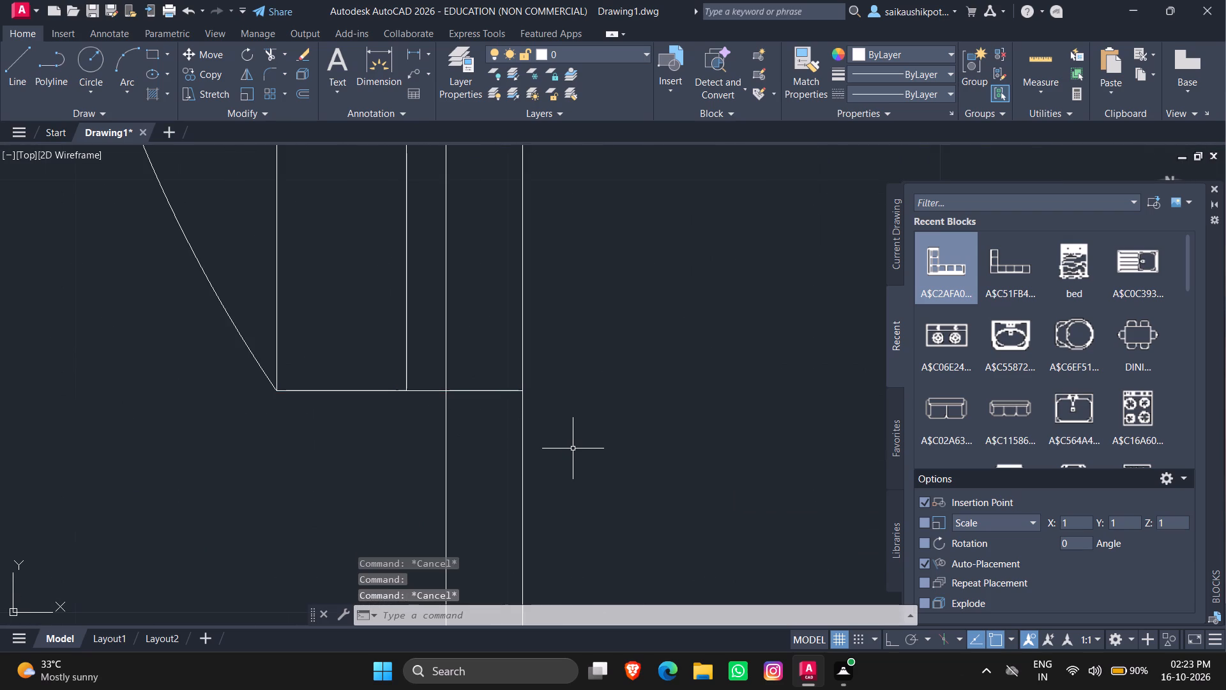
text(tr)
key(Return)
key(Return)
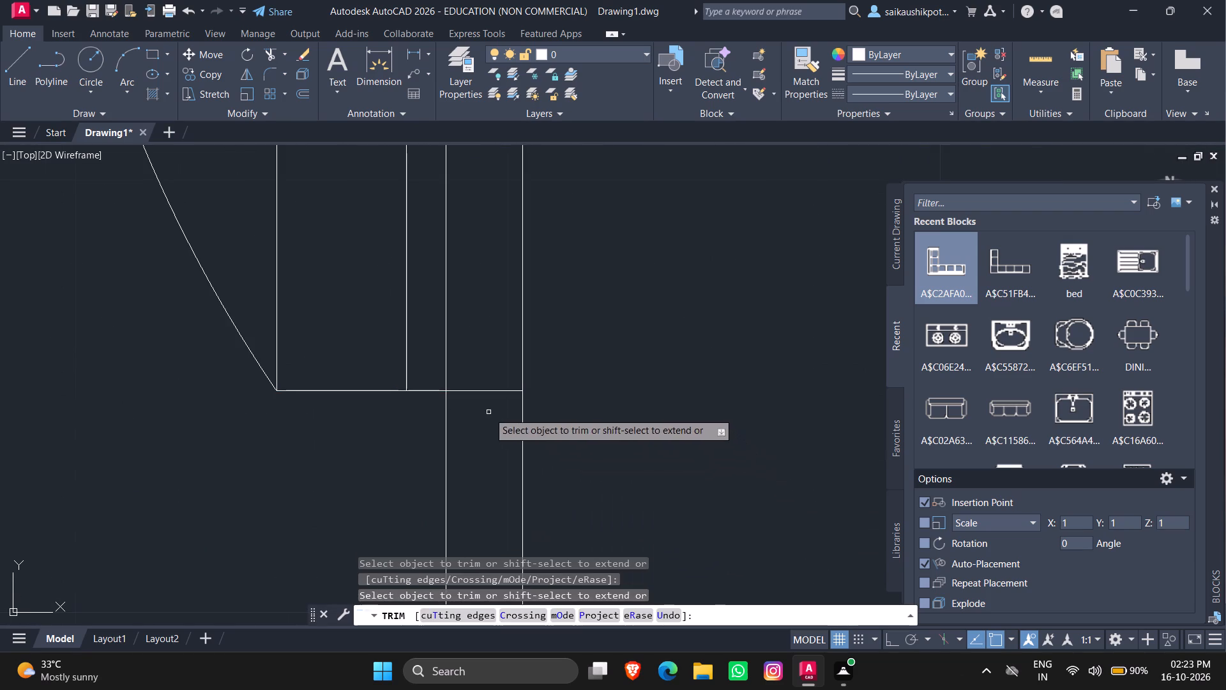
click(488, 412)
click(487, 364)
scroll(511, 387, down, 3)
scroll(598, 436, down, 2)
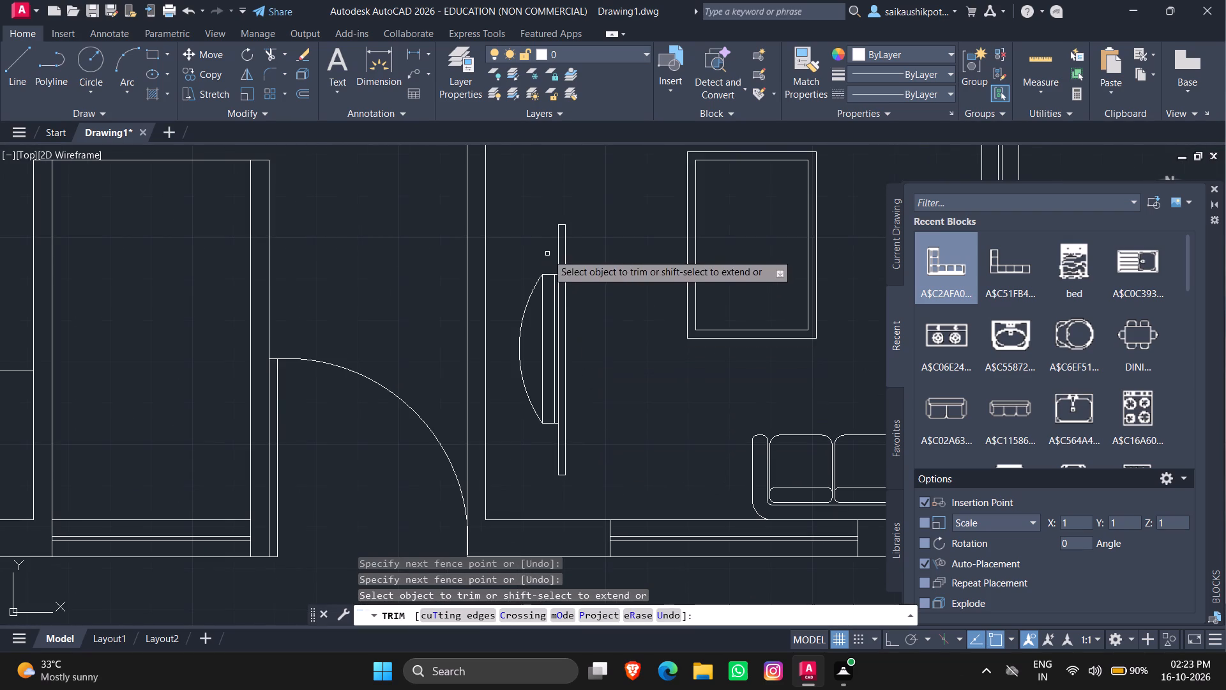
scroll(550, 254, up, 5)
click(554, 325)
click(548, 369)
key(Escape)
scroll(596, 389, down, 2)
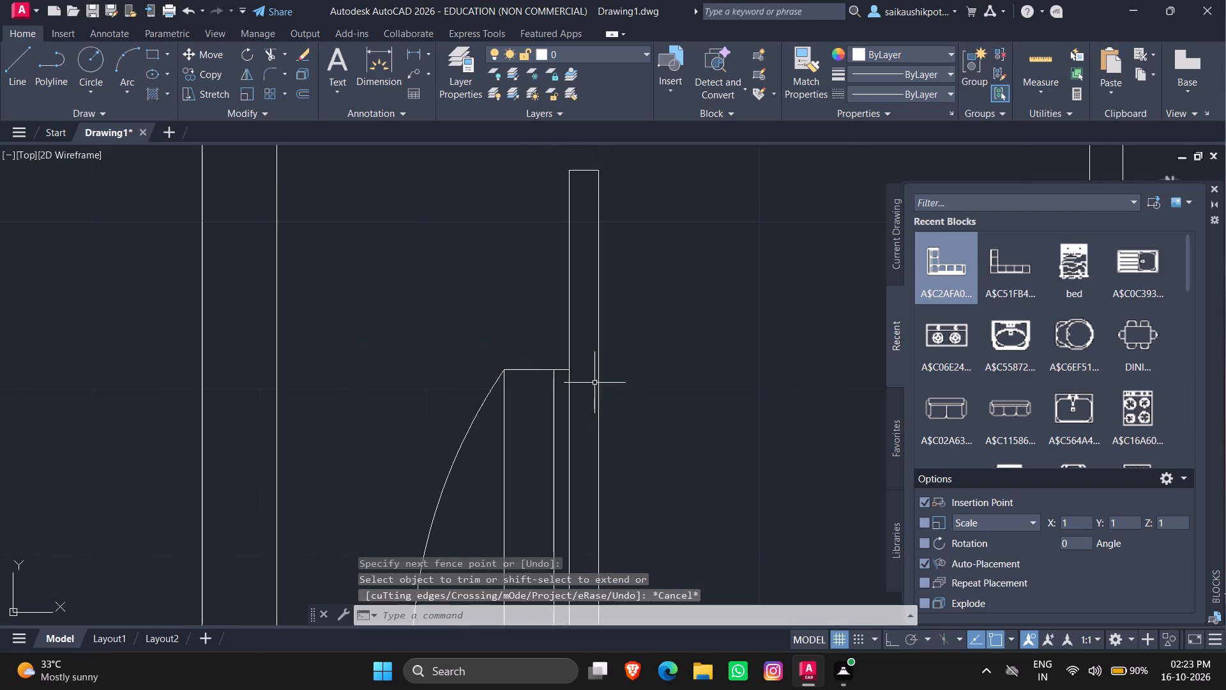
scroll(594, 381, down, 3)
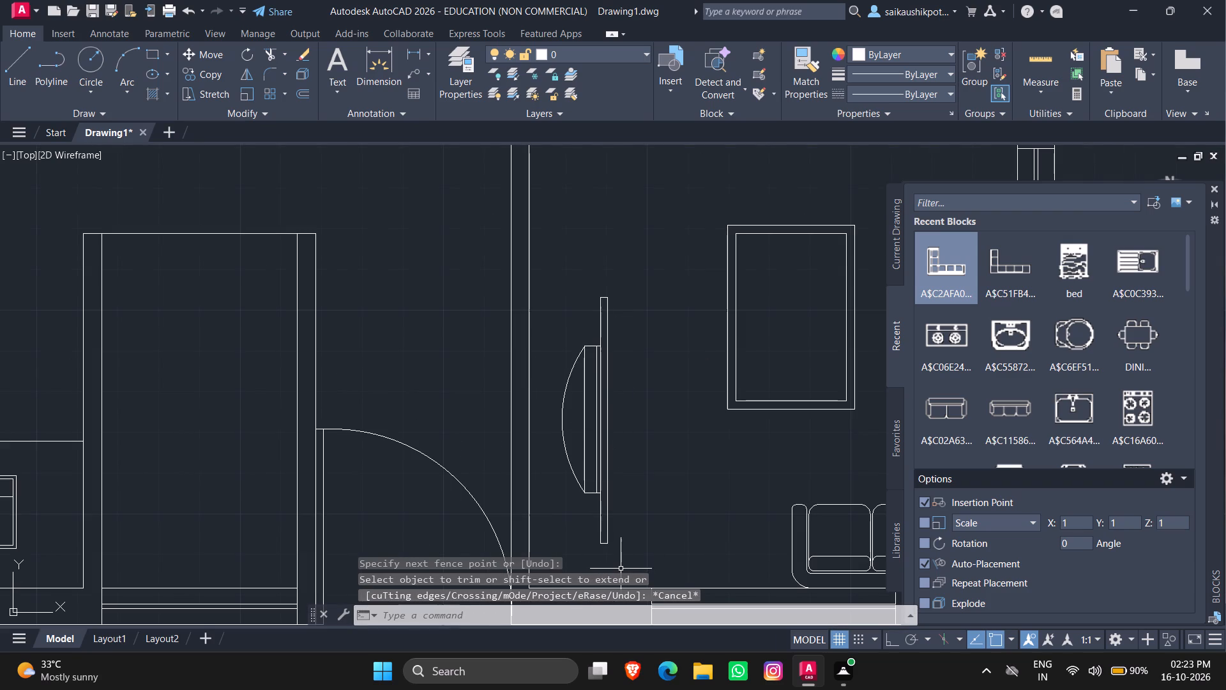
Offset the flattened arc 3" inward toward the thin rectangle.
scroll(586, 419, up, 2)
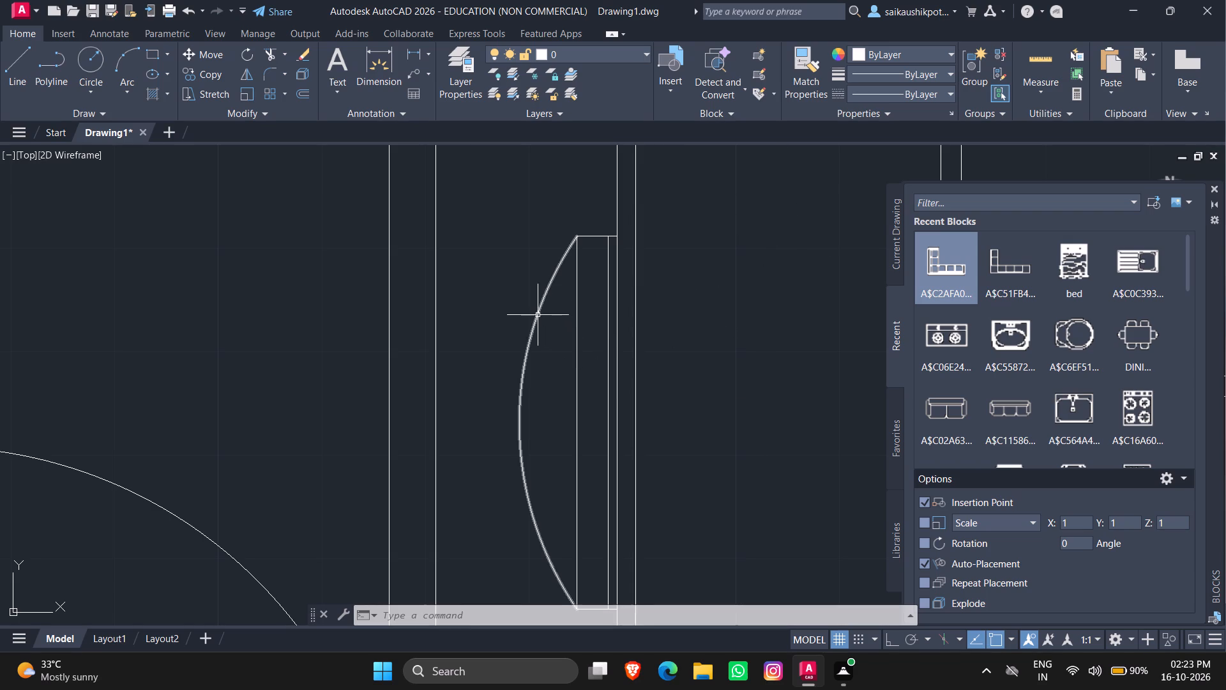
key(Escape)
key(Escape)
key(o)
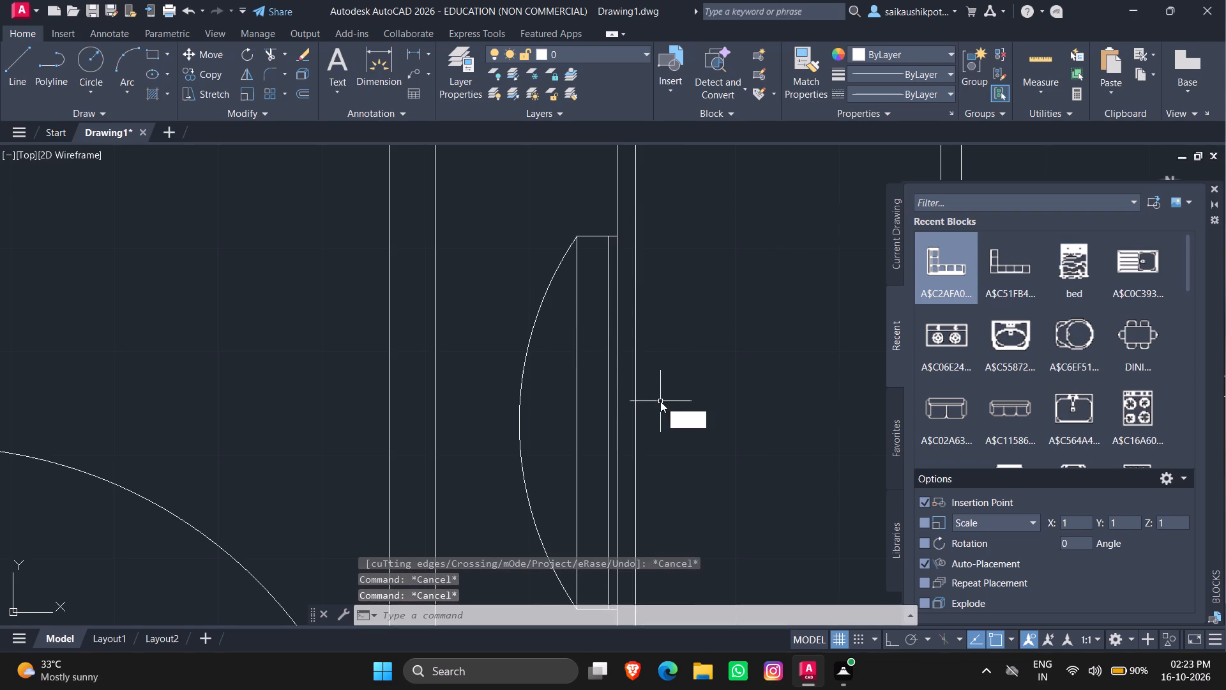
key(Return)
text(3")
key(Return)
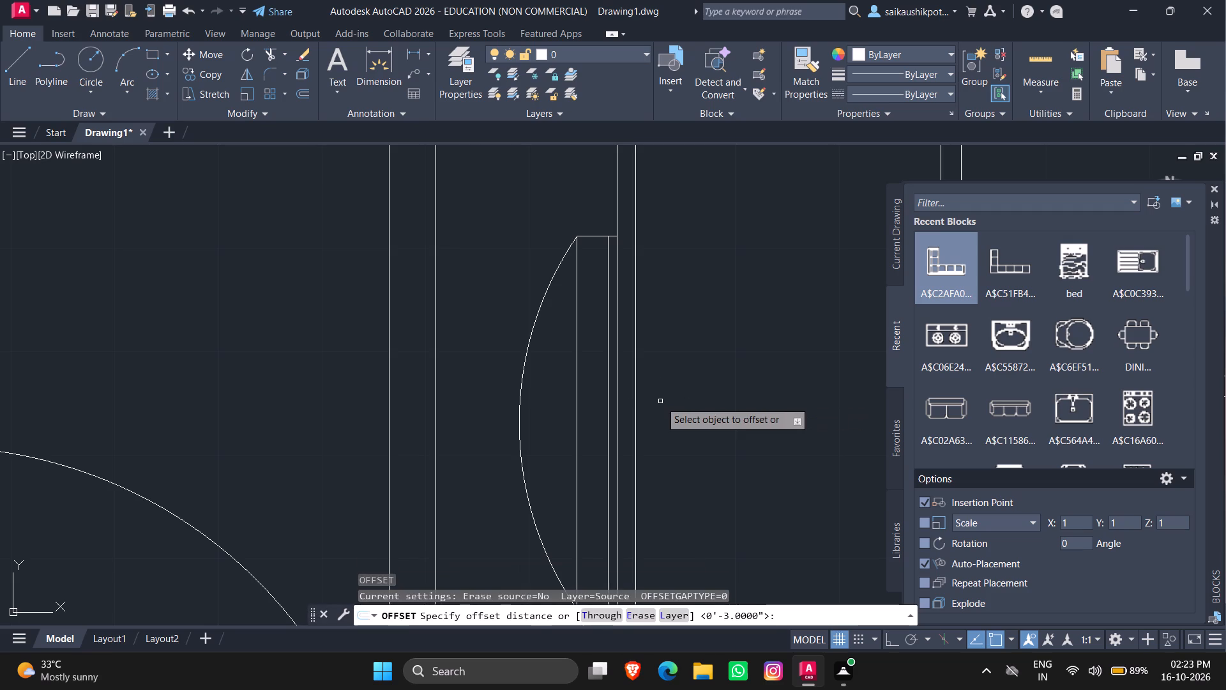
click(522, 365)
click(575, 385)
key(Escape)
key(Escape)
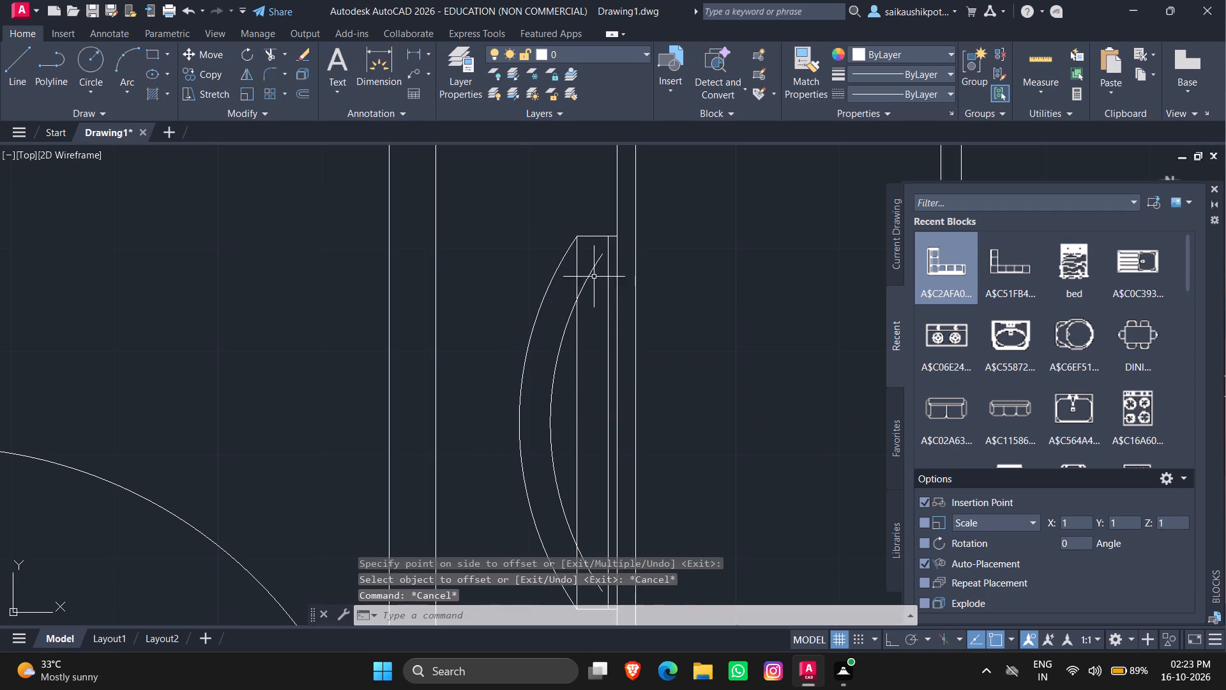
Stretch both ends of the offset arc to the upper and lower ends of the box's inner vertical line.
scroll(593, 284, up, 1)
click(593, 284)
click(578, 268)
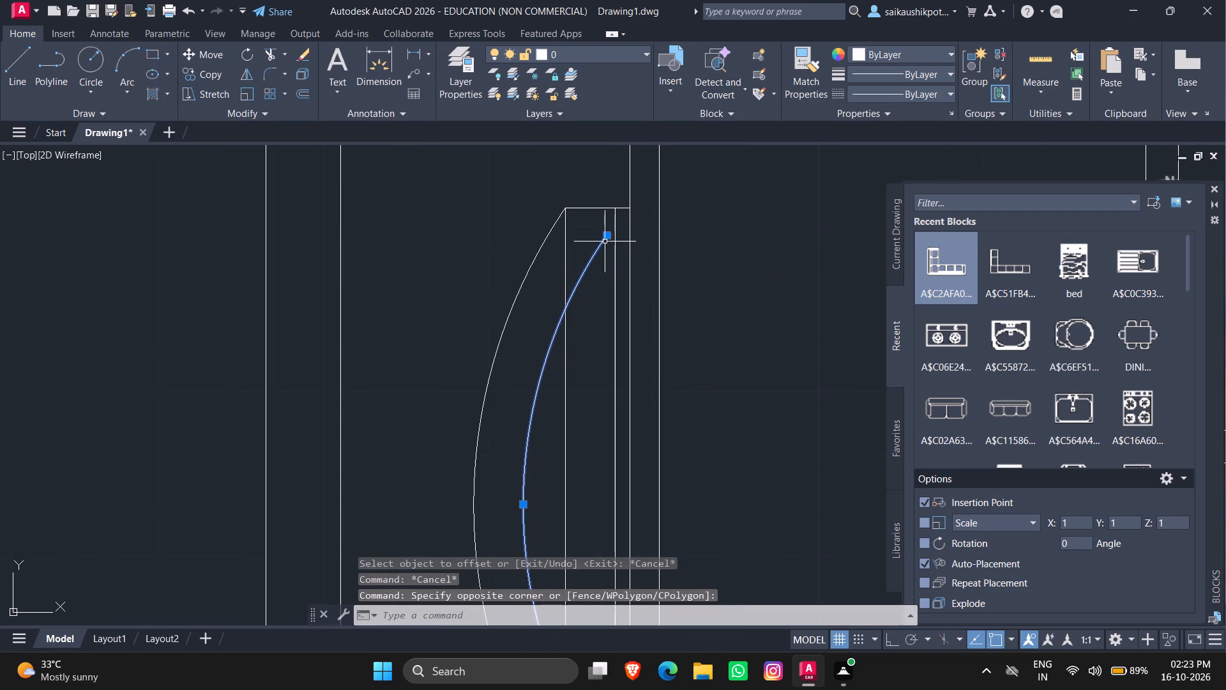
click(607, 238)
click(613, 211)
scroll(615, 266, down, 3)
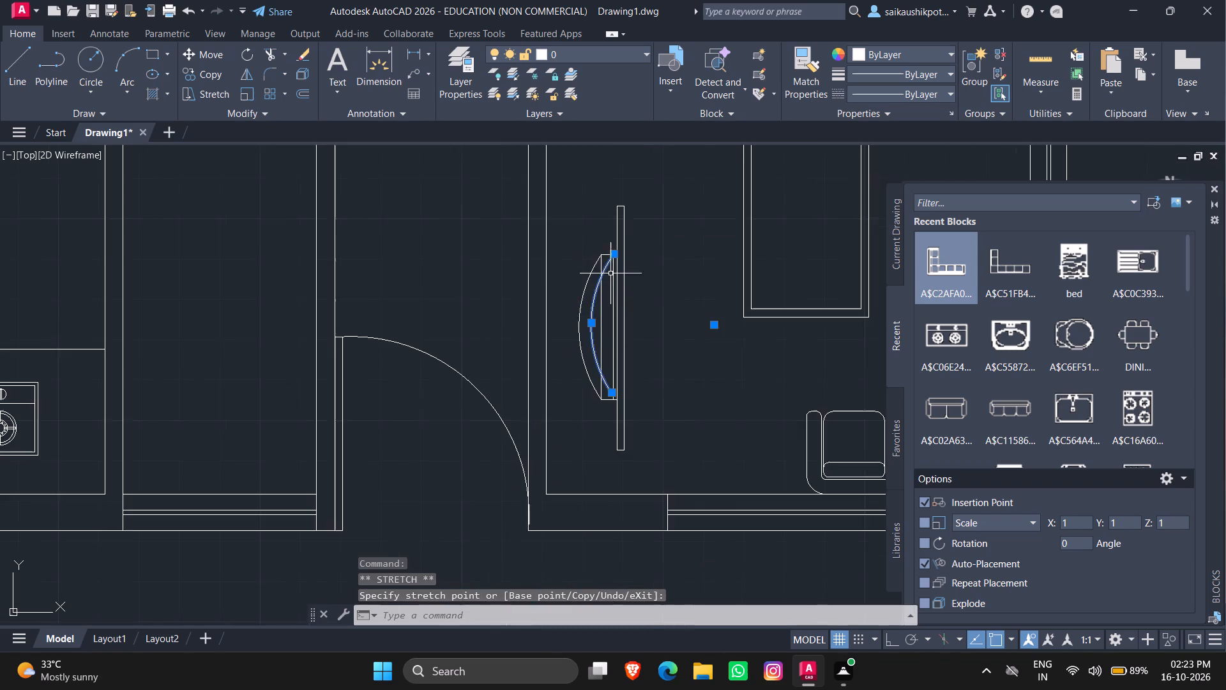
scroll(609, 397, up, 5)
click(609, 356)
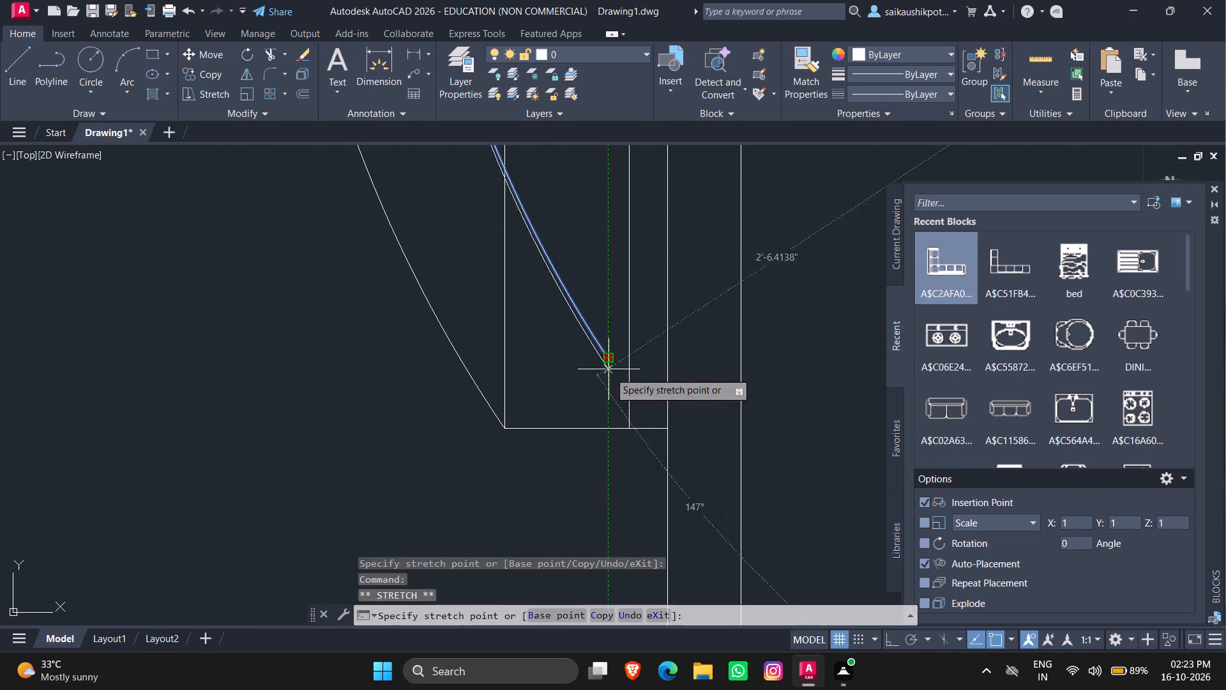
click(630, 424)
key(Escape)
scroll(624, 417, down, 5)
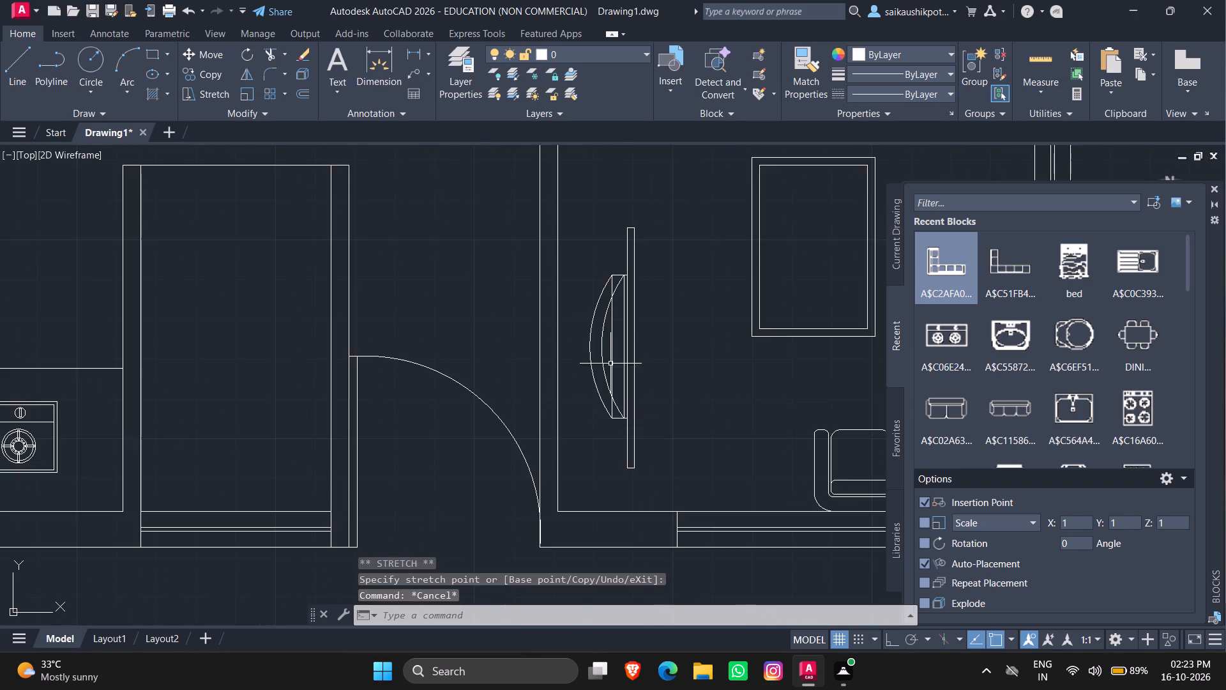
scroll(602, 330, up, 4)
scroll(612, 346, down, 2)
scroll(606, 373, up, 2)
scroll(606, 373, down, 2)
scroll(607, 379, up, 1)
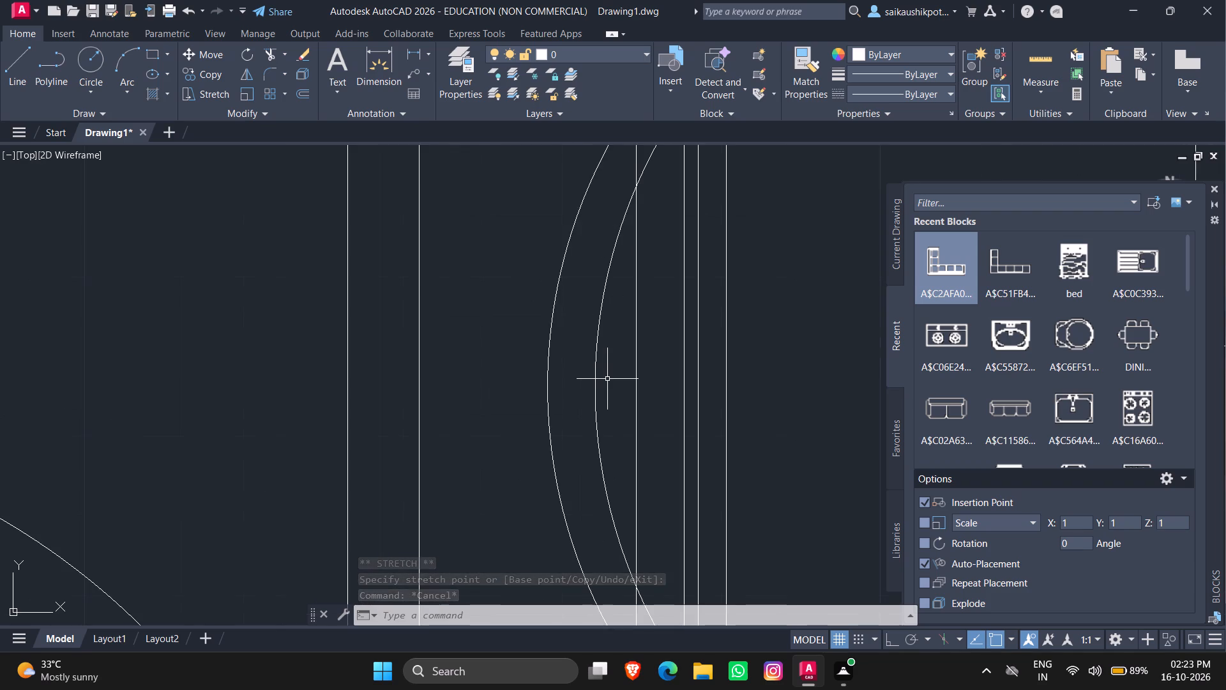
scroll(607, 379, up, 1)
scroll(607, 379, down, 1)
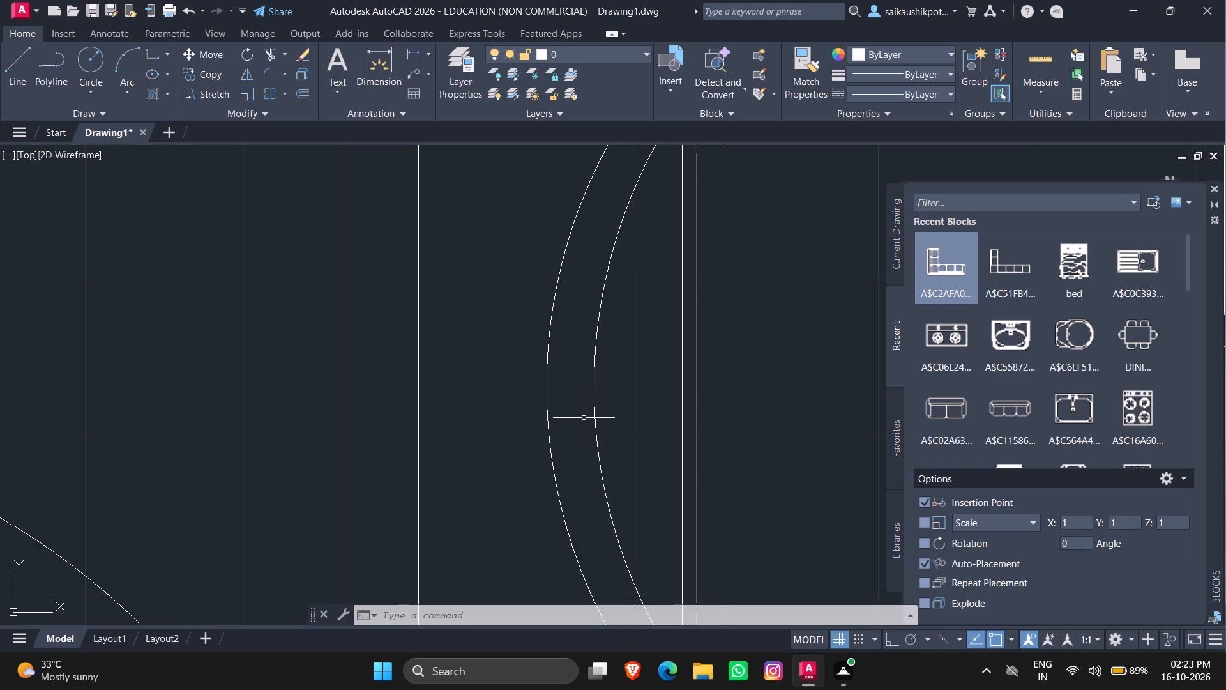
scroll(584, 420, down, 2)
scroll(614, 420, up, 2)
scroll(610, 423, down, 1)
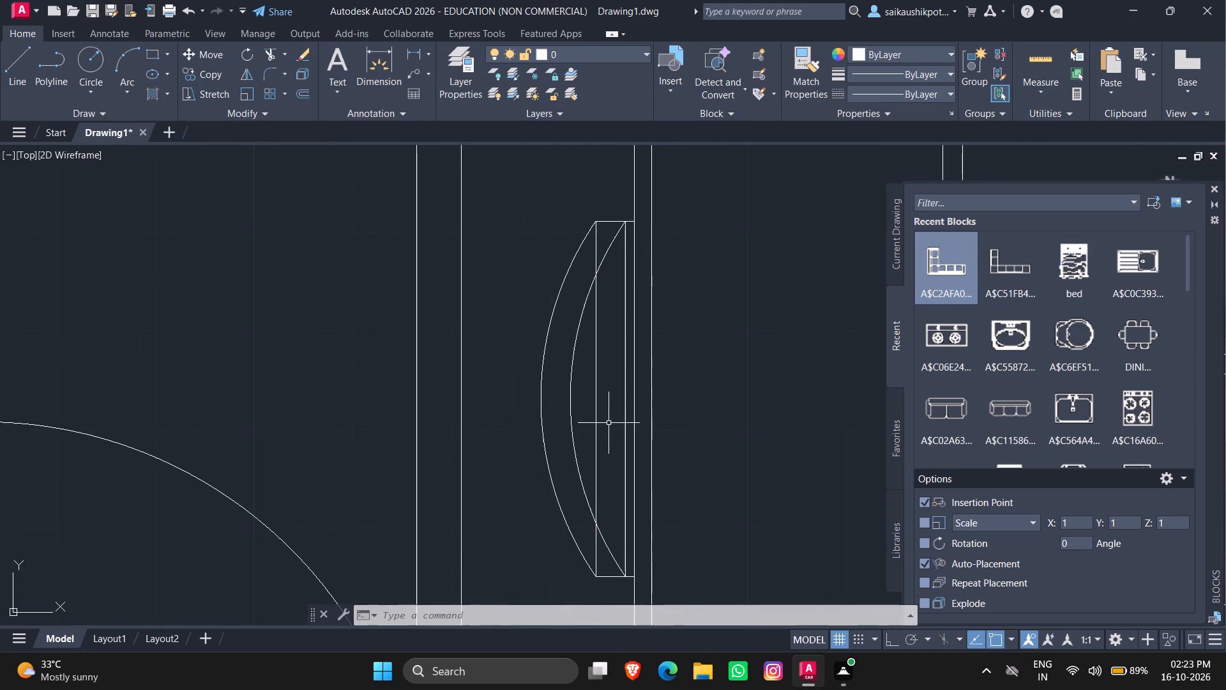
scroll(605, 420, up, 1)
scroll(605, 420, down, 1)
Offset the inner arc 1" outward toward the outer arc.
scroll(576, 389, up, 1)
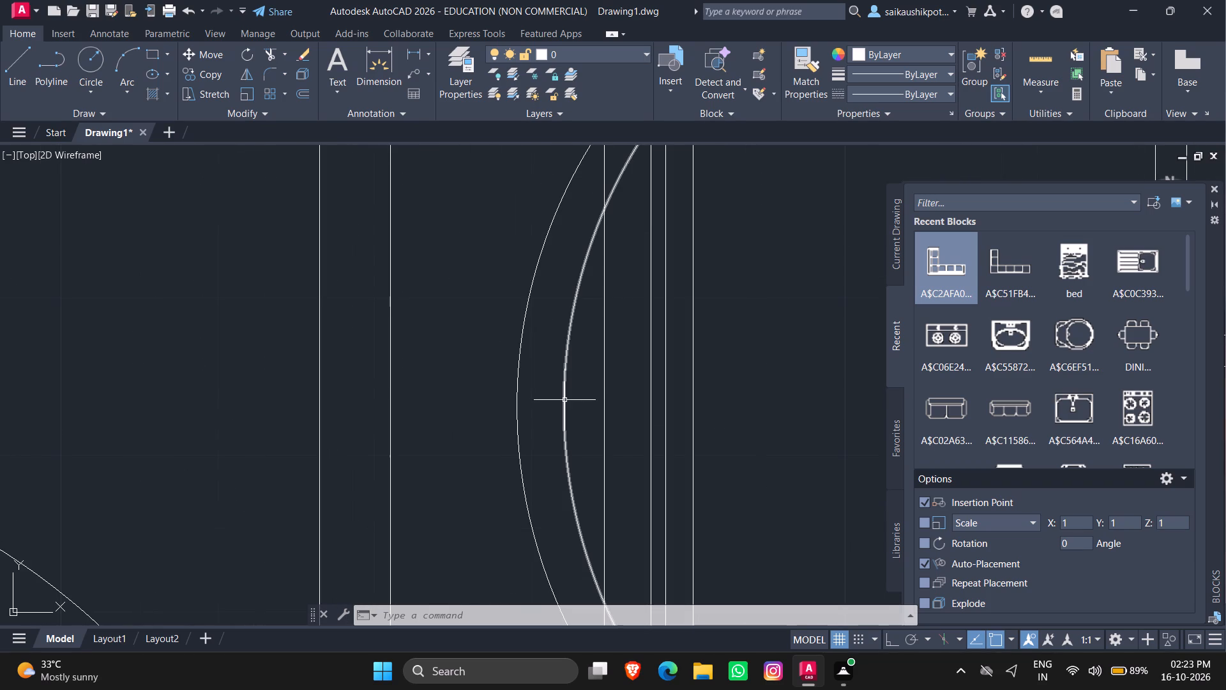
key(Escape)
key(Escape)
key(o)
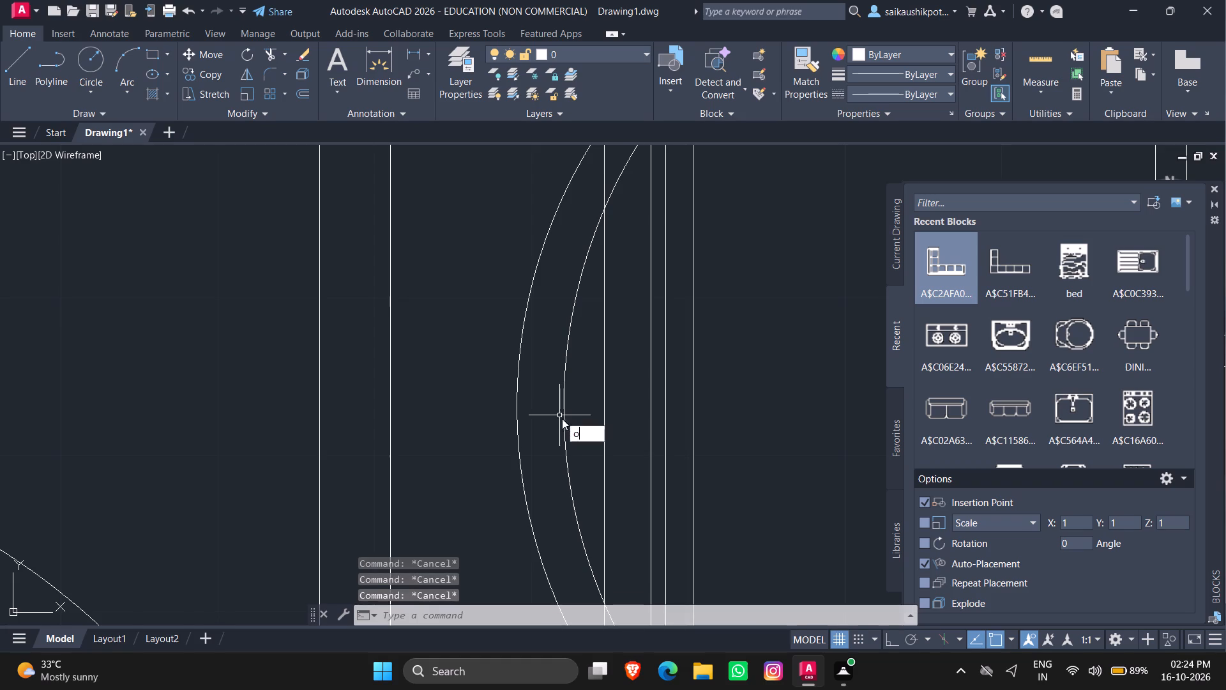
key(Return)
key(1)
key(shift+quotedbl)
key(Return)
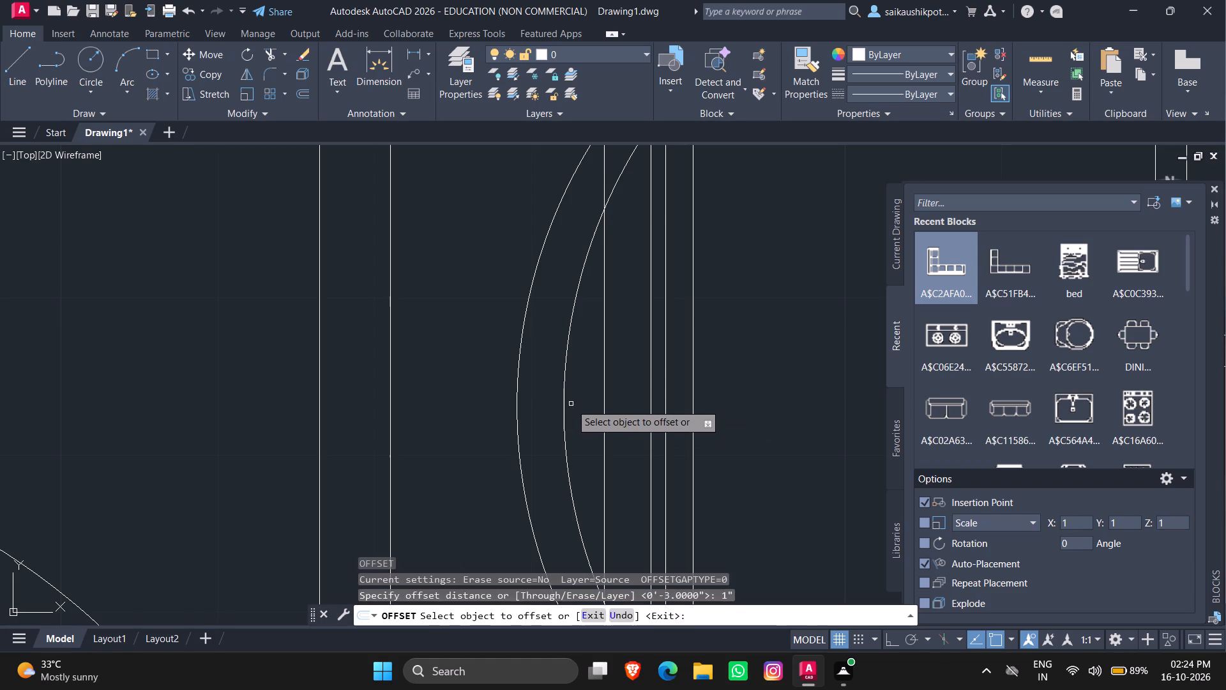
click(564, 402)
click(549, 402)
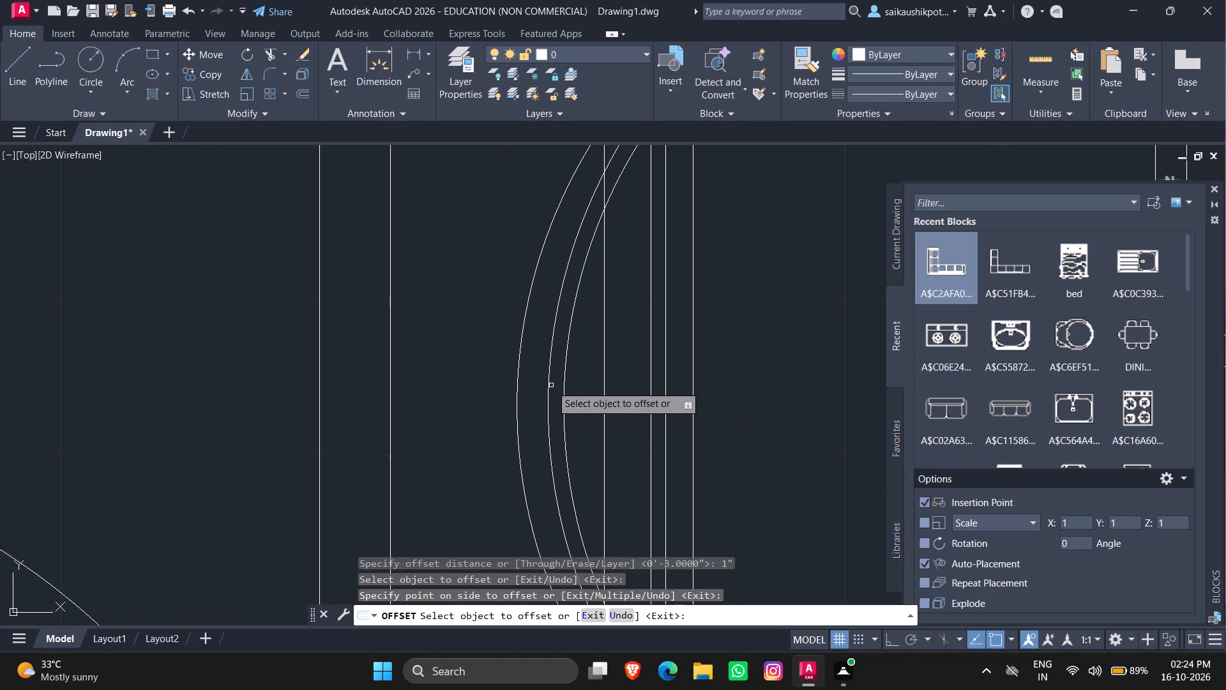
scroll(570, 367, down, 2)
scroll(603, 286, up, 2)
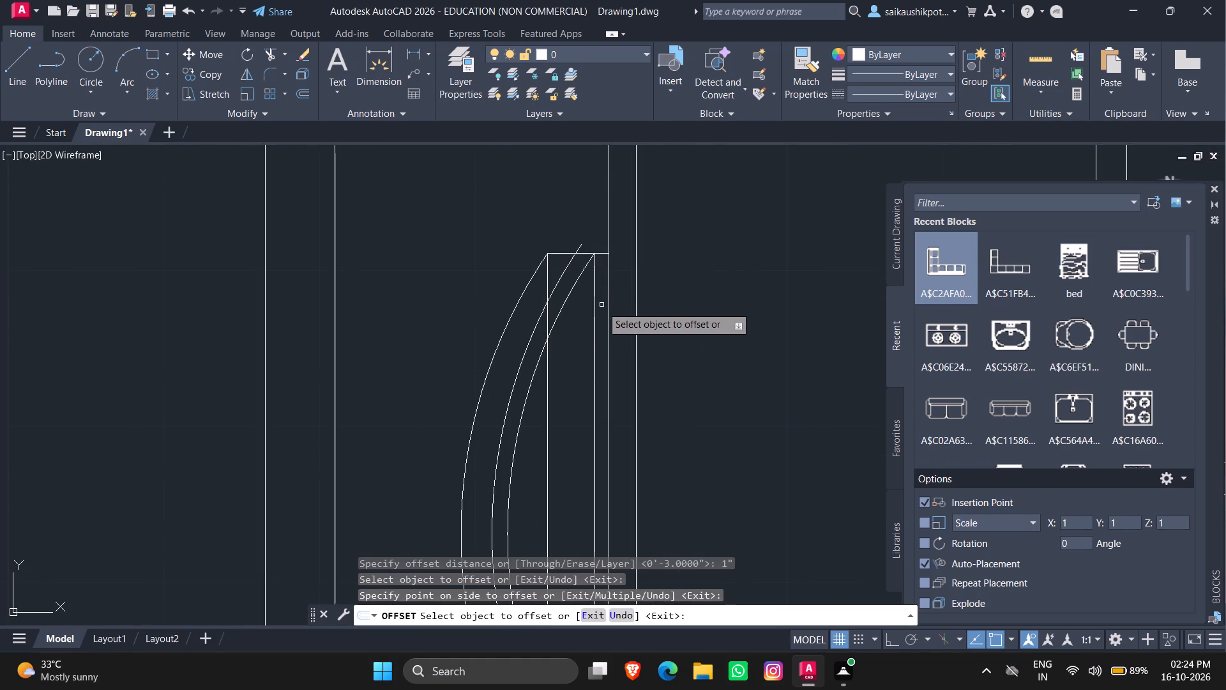
key(Escape)
key(Escape)
key(Escape)
Trim the middle arc's overhanging ends at the box's upper and lower edges.
text(tr)
key(Return)
key(Return)
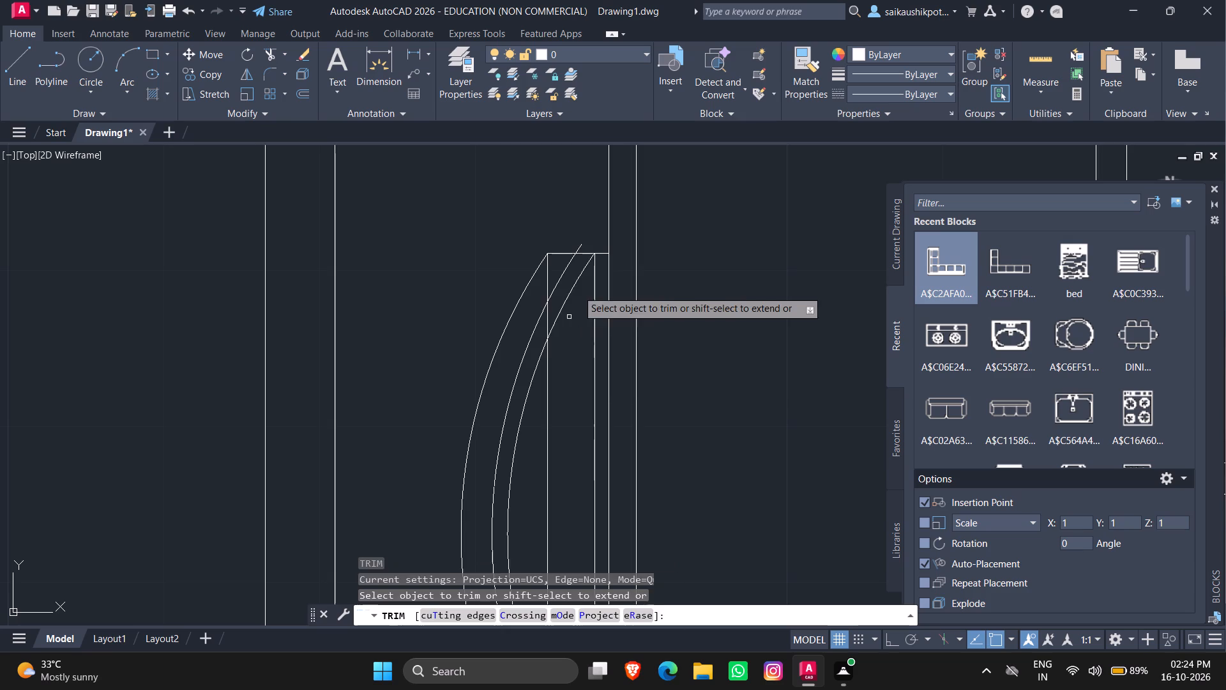
click(579, 248)
scroll(599, 196, down, 2)
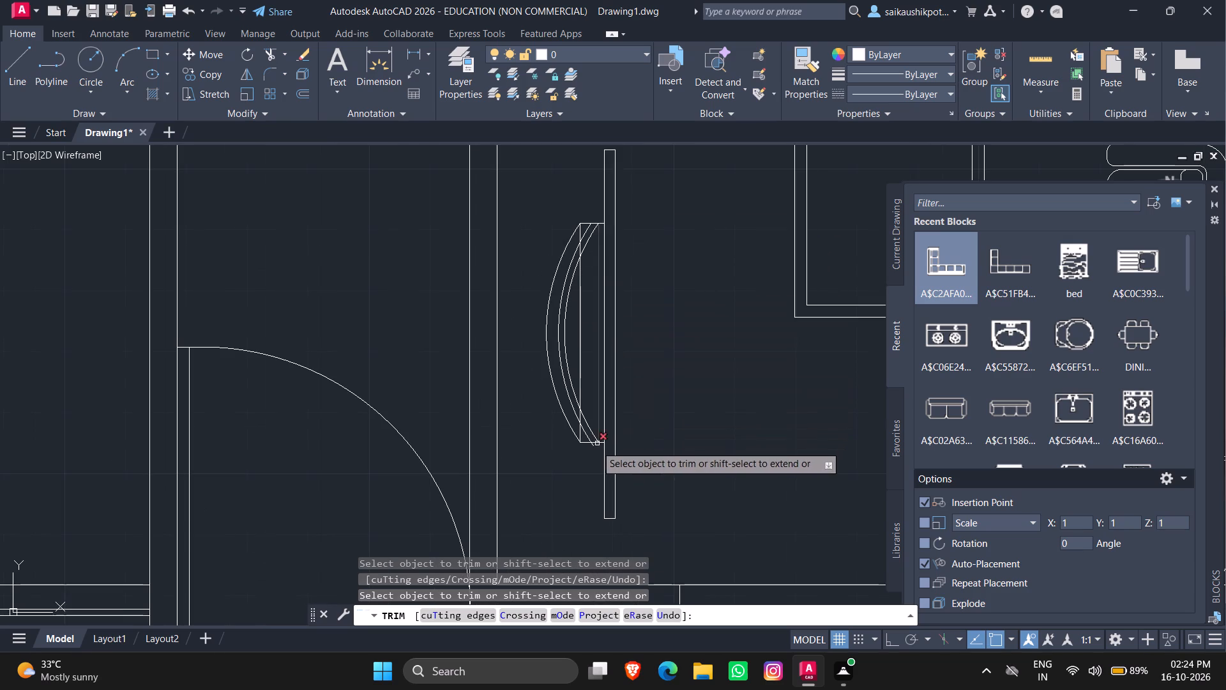
scroll(595, 448, up, 3)
click(577, 438)
scroll(577, 464, down, 2)
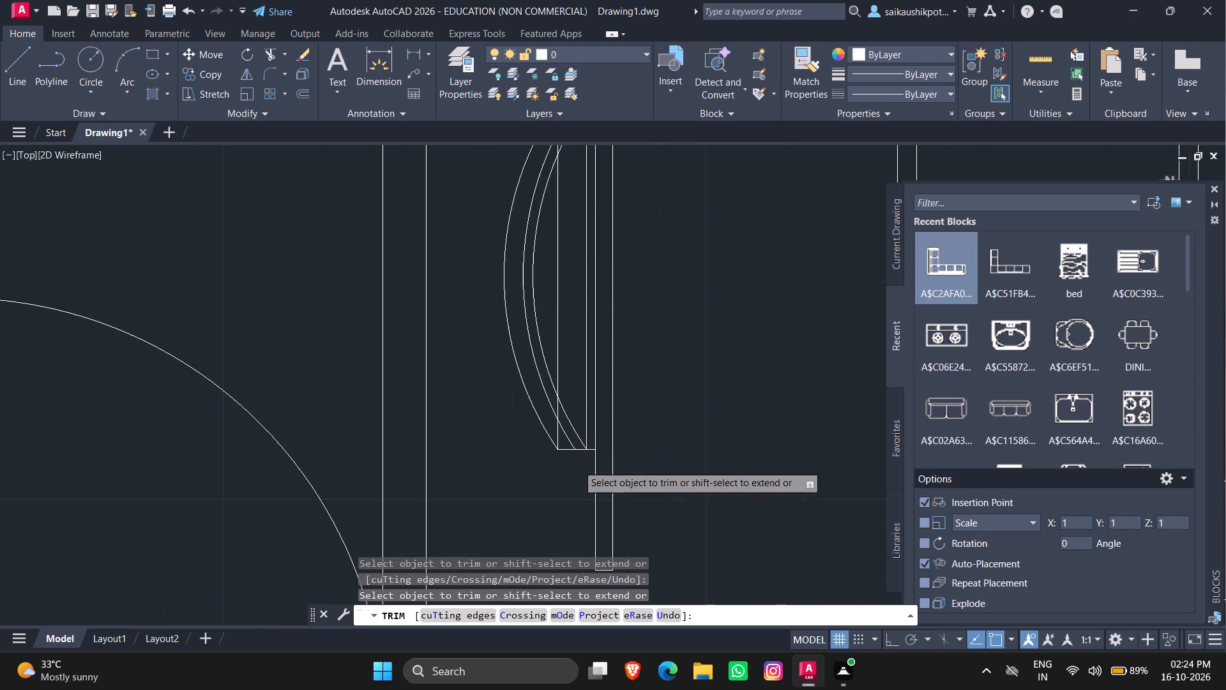
Trim the box's left vertical line between the outer and inner arcs at both ends, leaving only the part inside the inner arc.
scroll(568, 434, up, 2)
click(538, 429)
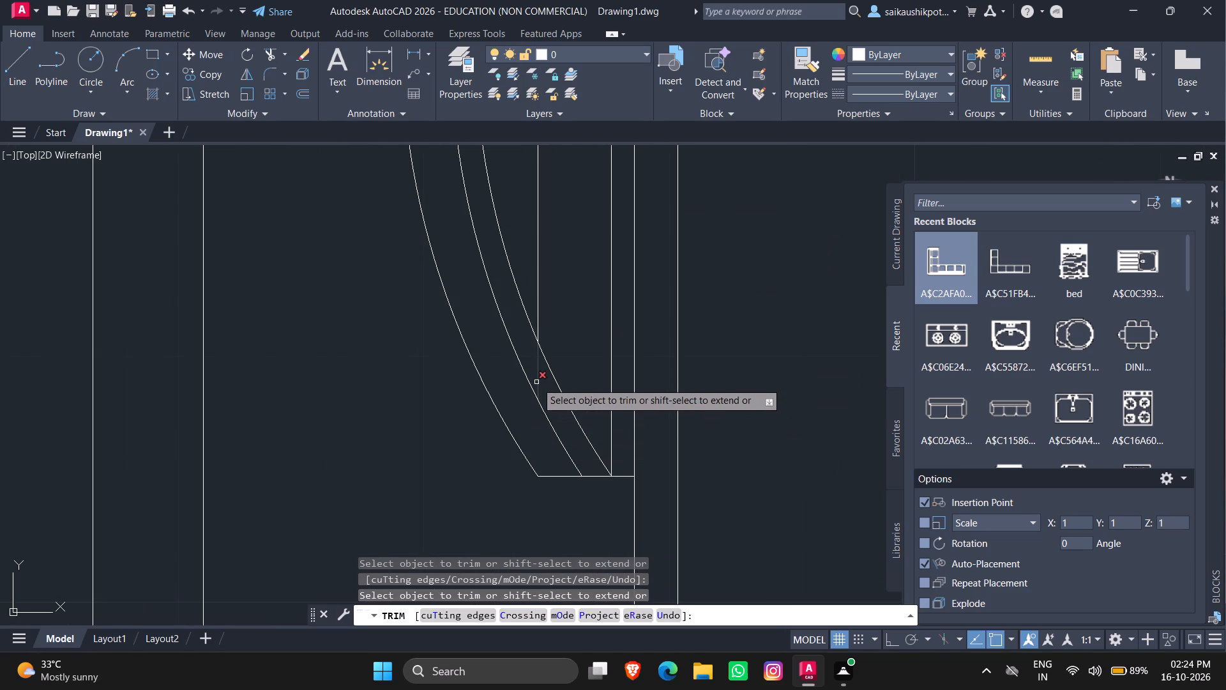
click(536, 382)
scroll(578, 421, down, 3)
scroll(561, 238, up, 3)
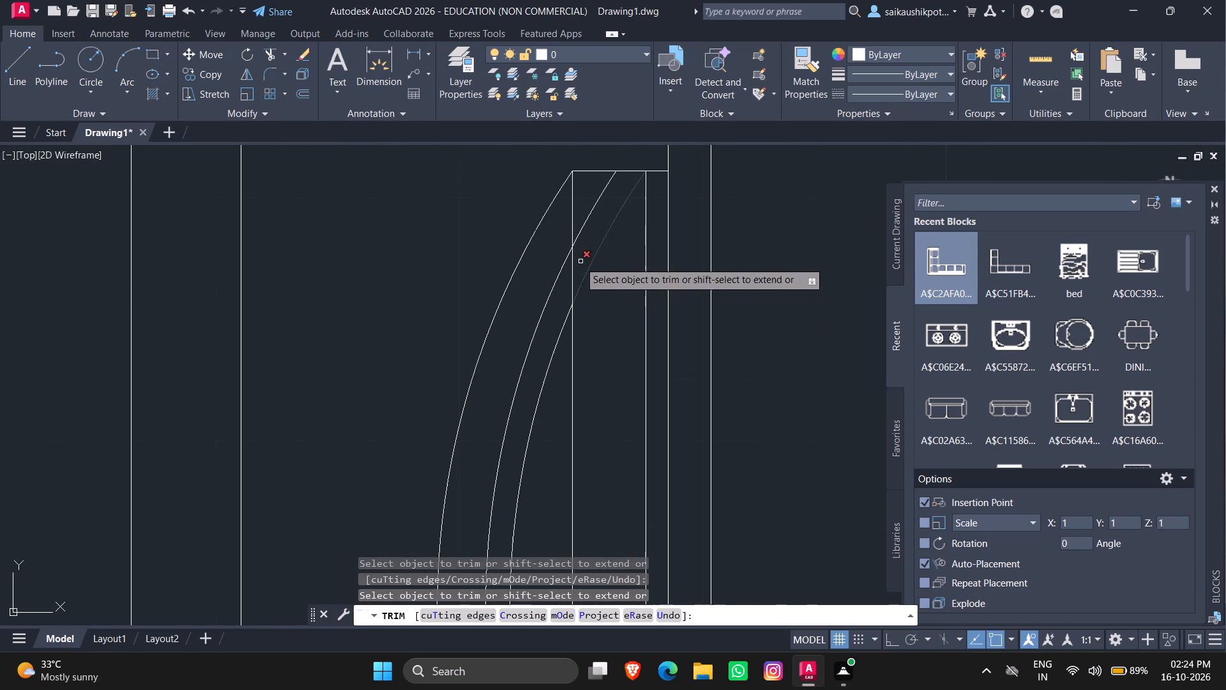
click(570, 264)
click(571, 224)
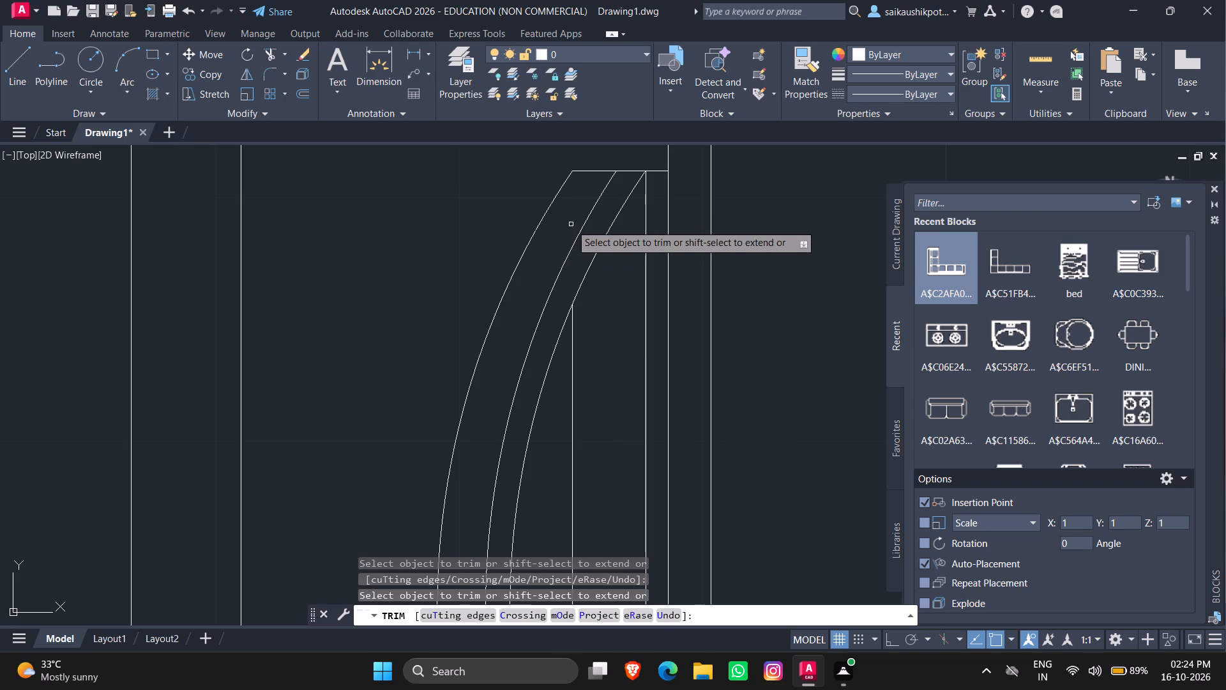
scroll(586, 227, down, 3)
key(Escape)
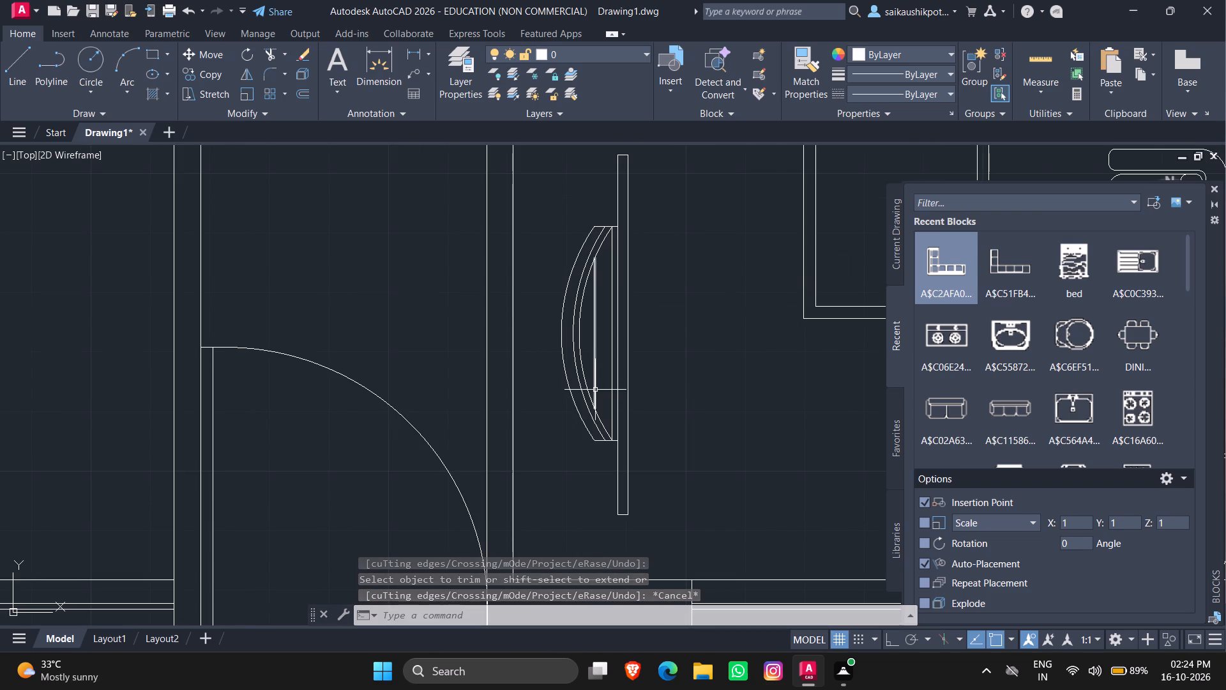
Define a block named Television from all the lines and arcs of the wall unit, converting the originals to the block.
click(699, 464)
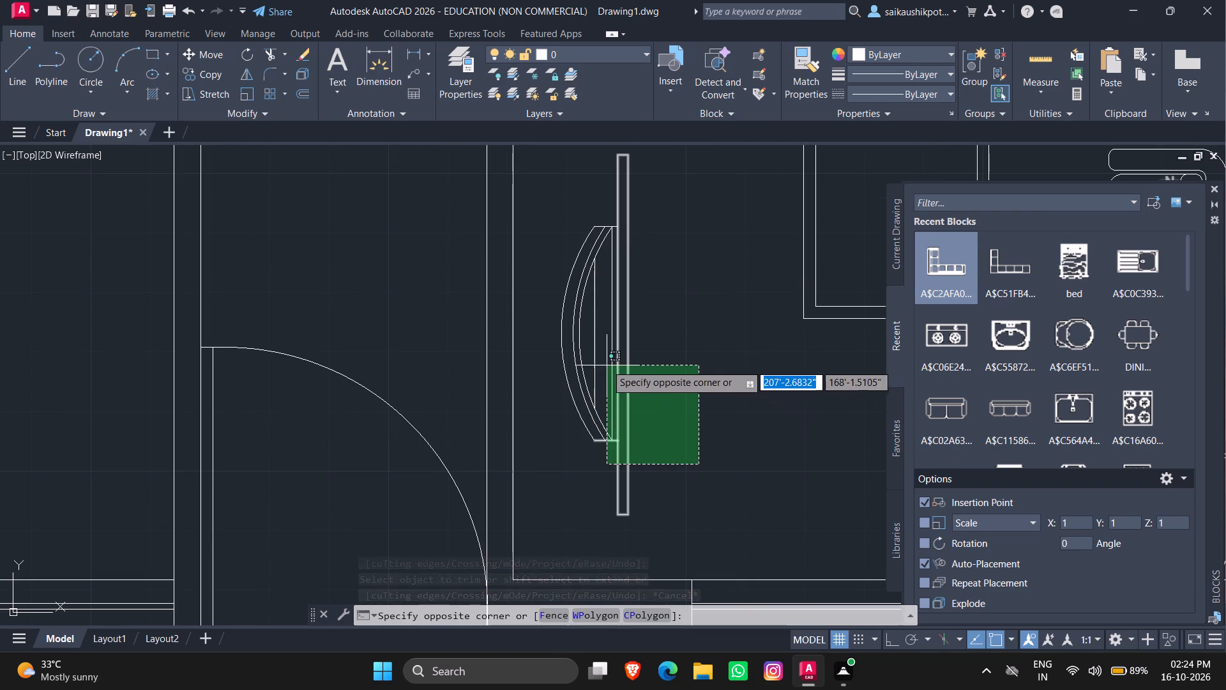
click(545, 213)
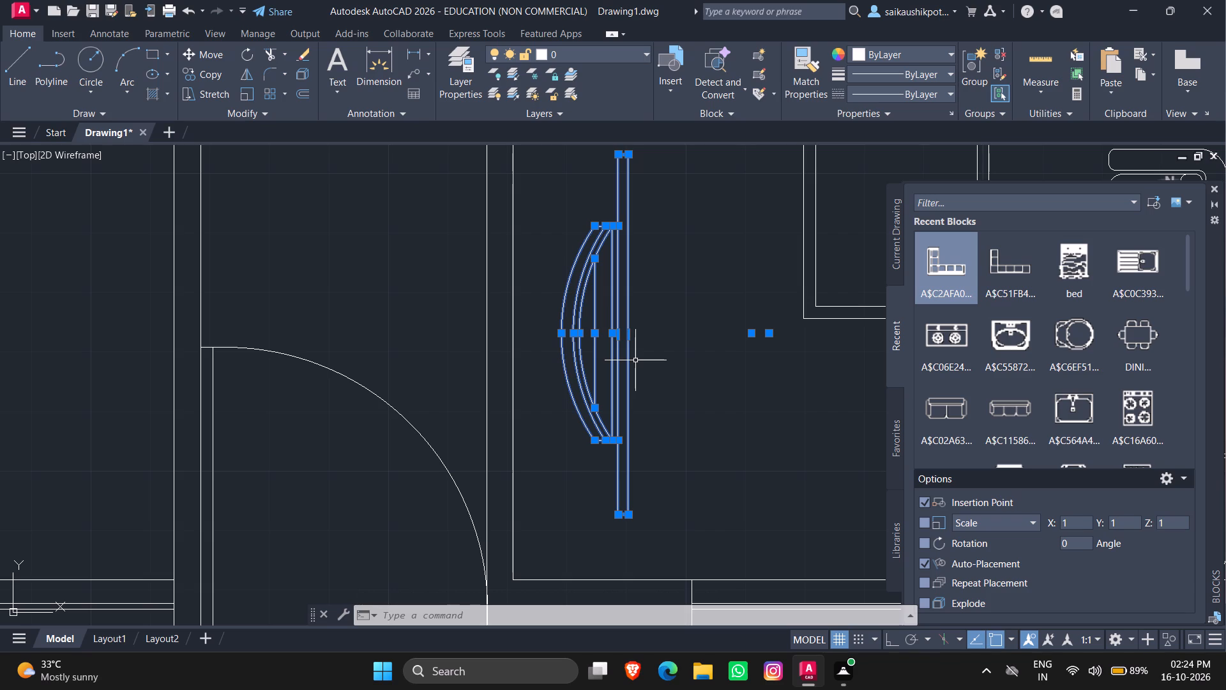
text(block)
key(Return)
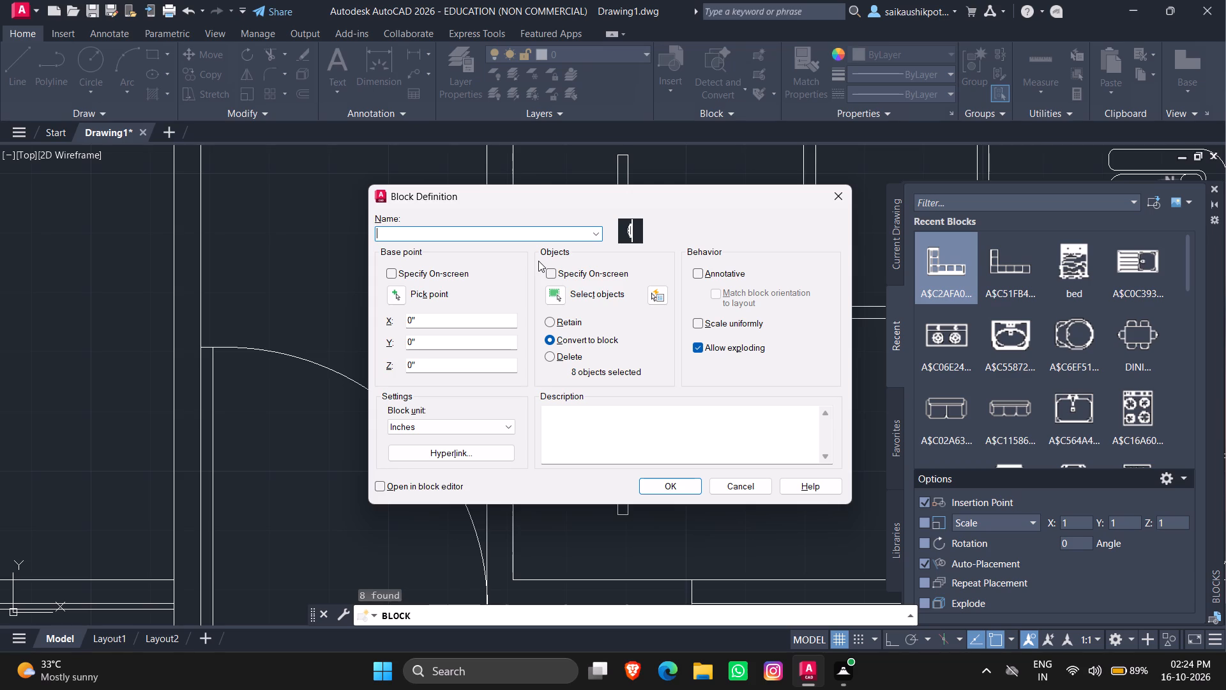
text(teve)
key(BackSpace)
key(BackSpace)
key(BackSpace)
key(BackSpace)
key(BackSpace)
text(ele)
key(v)
text(ision)
click(669, 484)
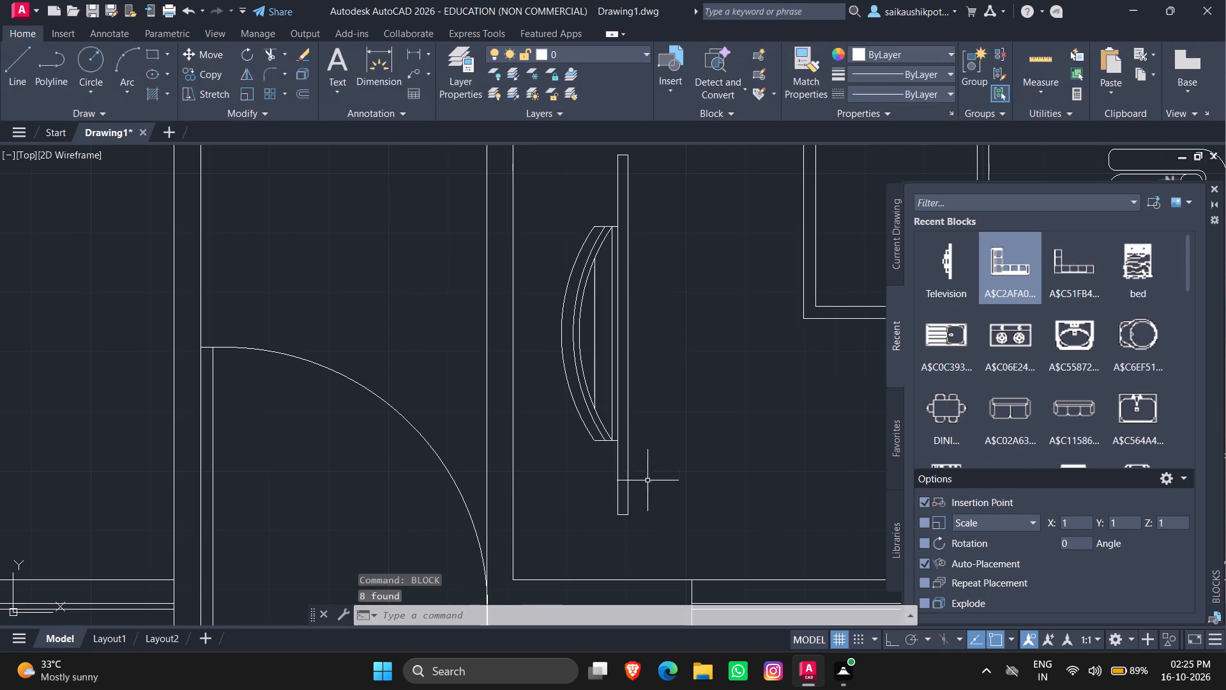
Insert a copy of the Television block in the empty area well away from the floor plan.
scroll(644, 523, down, 1)
scroll(646, 511, up, 1)
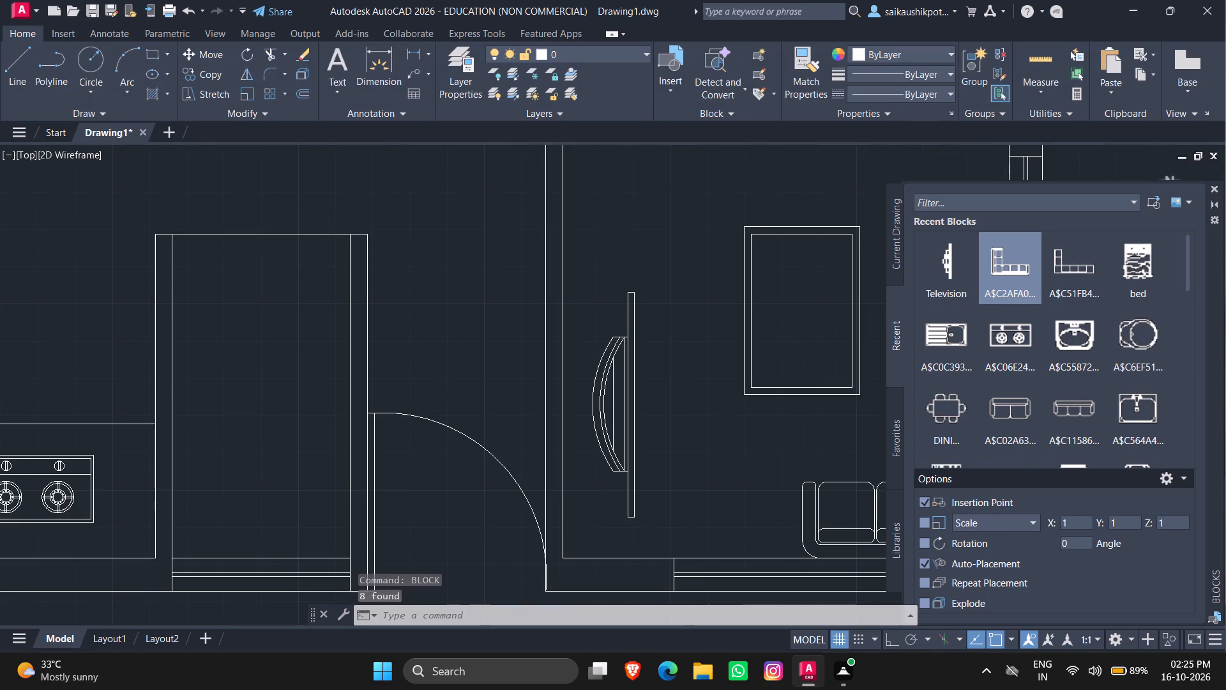
click(946, 278)
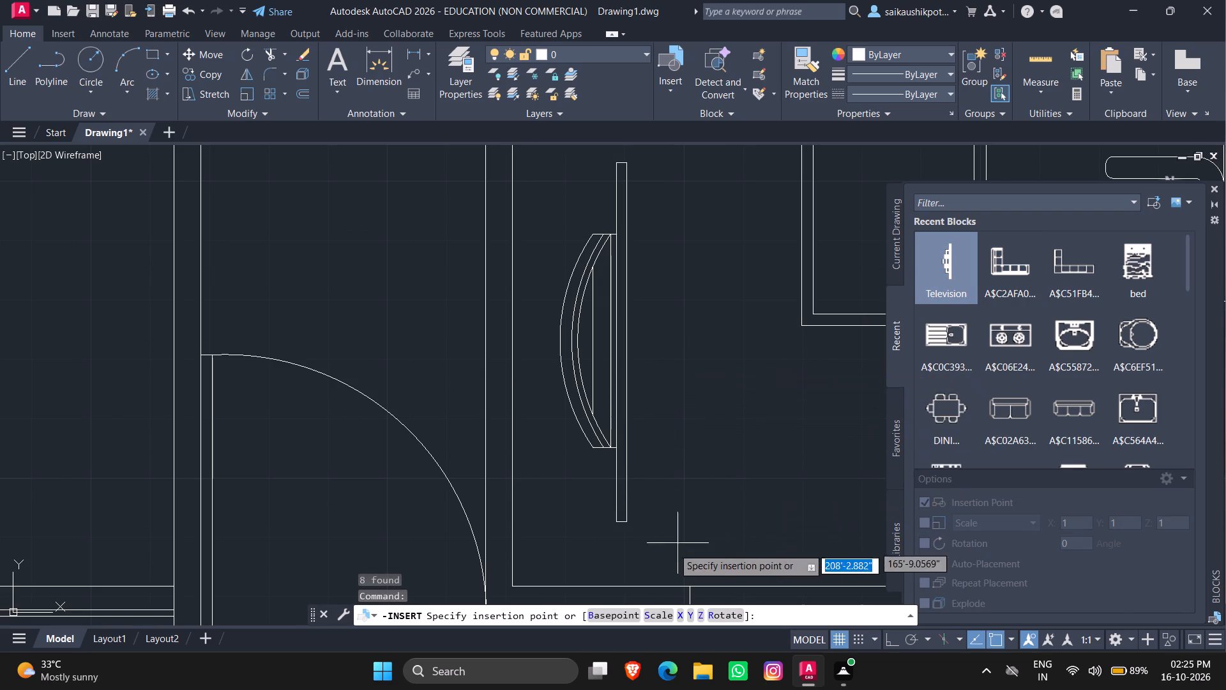
scroll(642, 411, down, 7)
scroll(632, 438, up, 4)
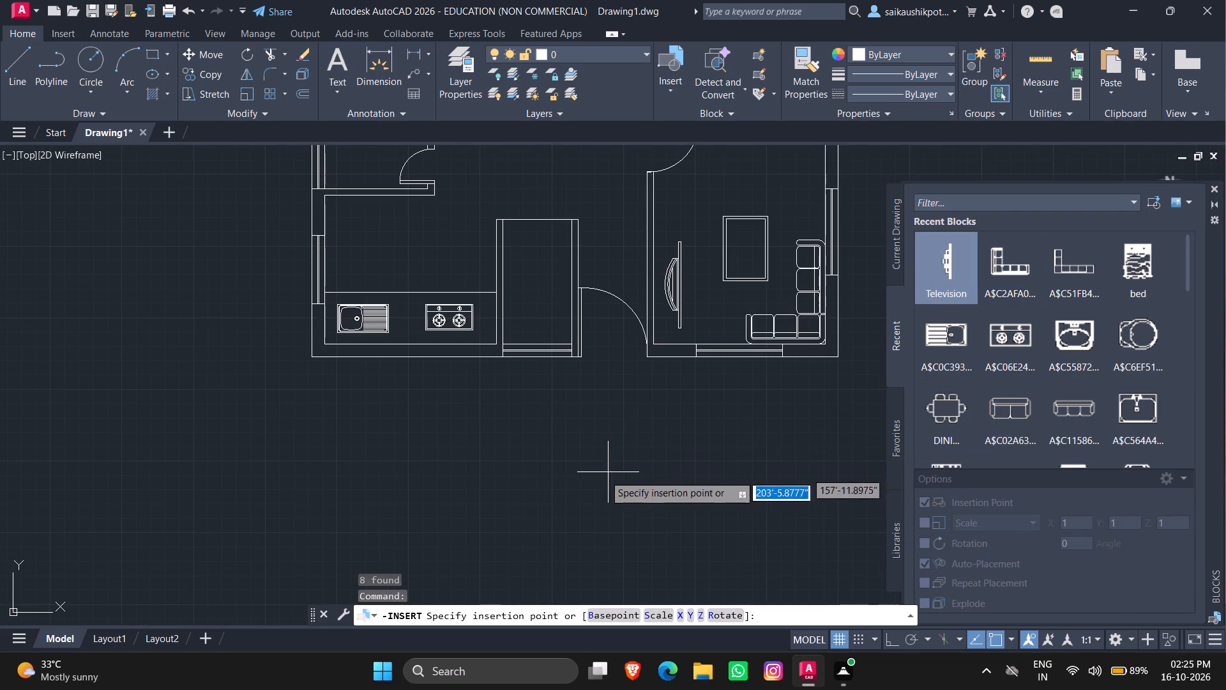
scroll(689, 397, down, 1)
scroll(682, 368, up, 4)
scroll(619, 508, up, 11)
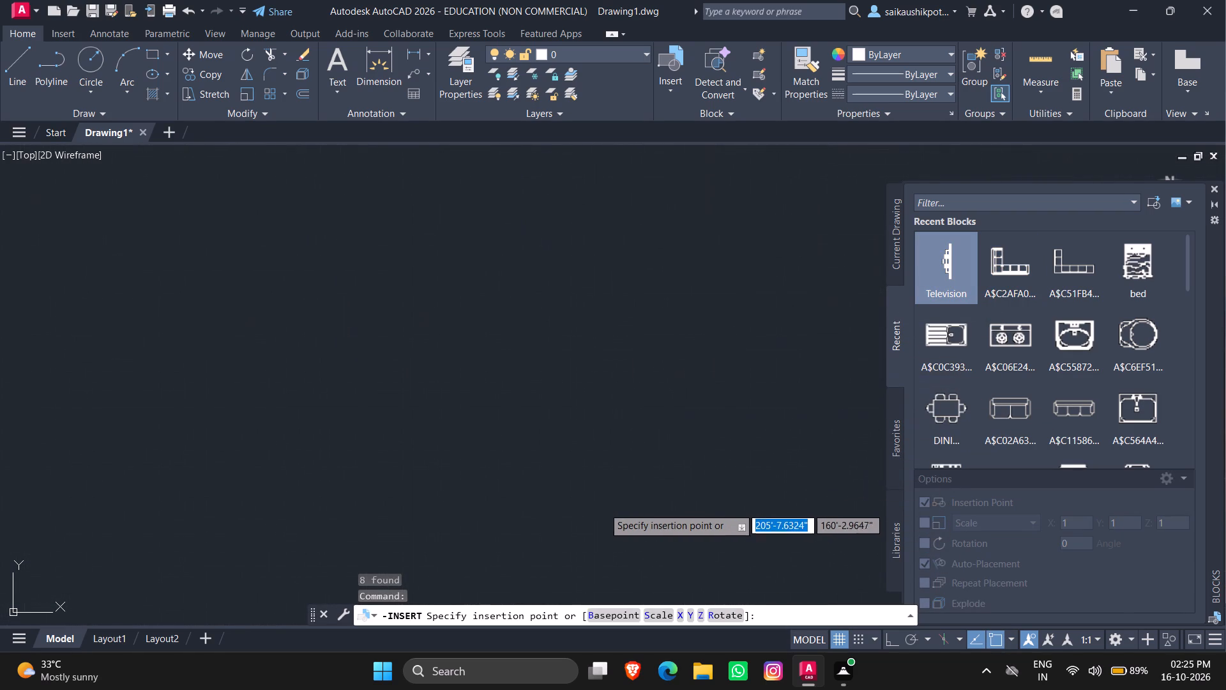
scroll(603, 507, up, 9)
scroll(596, 502, down, 20)
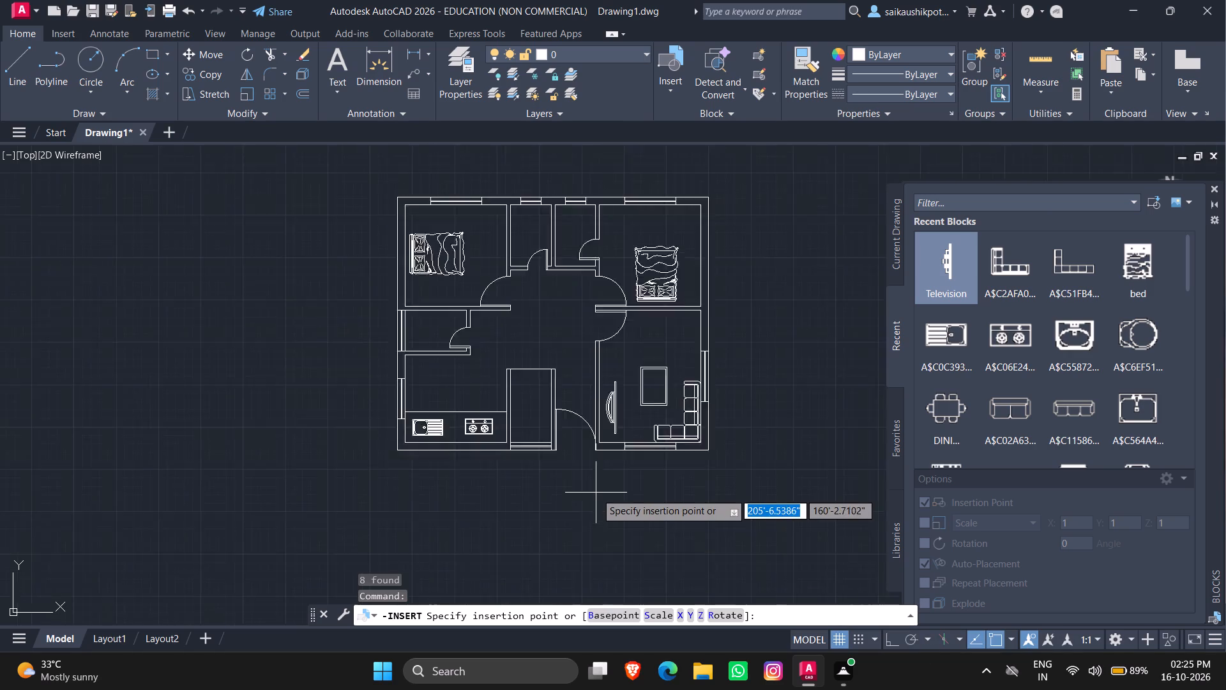
scroll(596, 493, down, 10)
scroll(530, 569, up, 3)
click(251, 556)
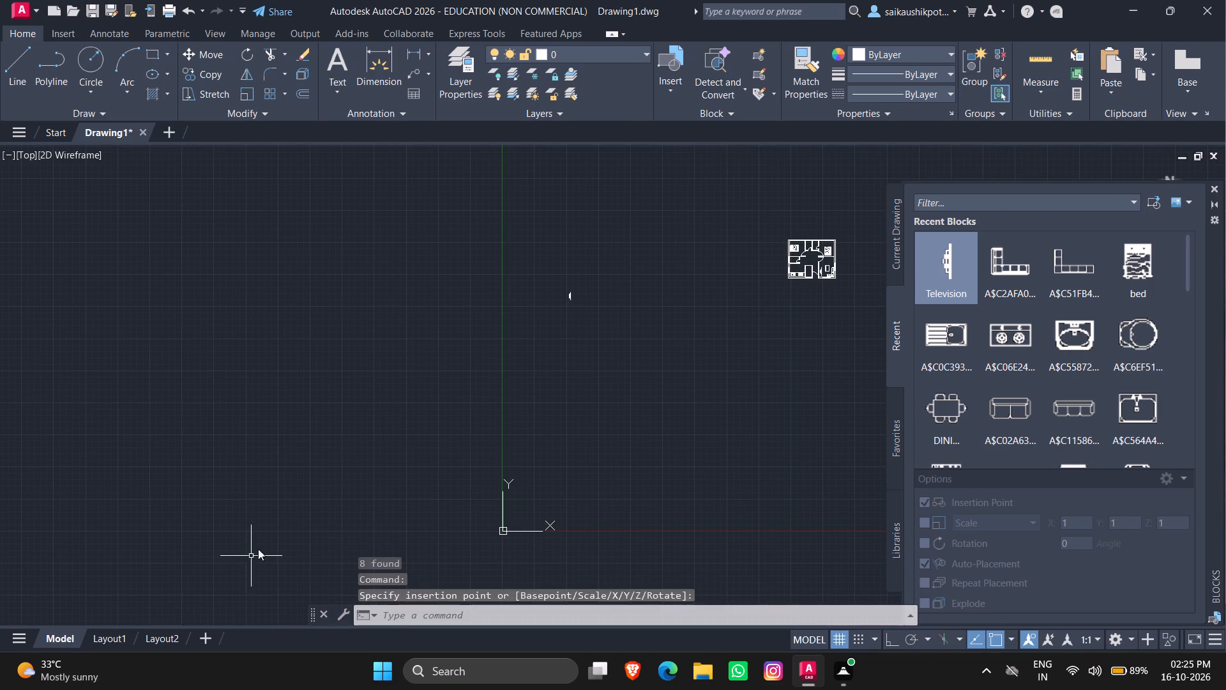
Select the newly inserted Television block outside the floor plan.
scroll(568, 279, up, 5)
click(557, 422)
click(606, 465)
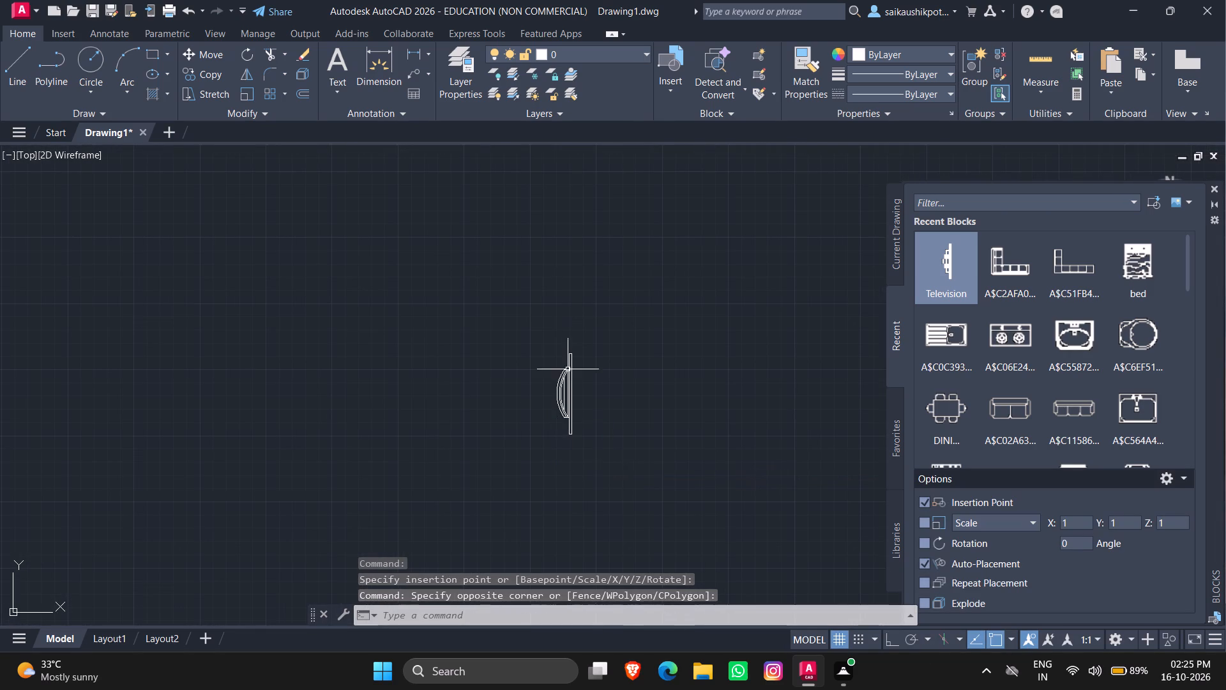
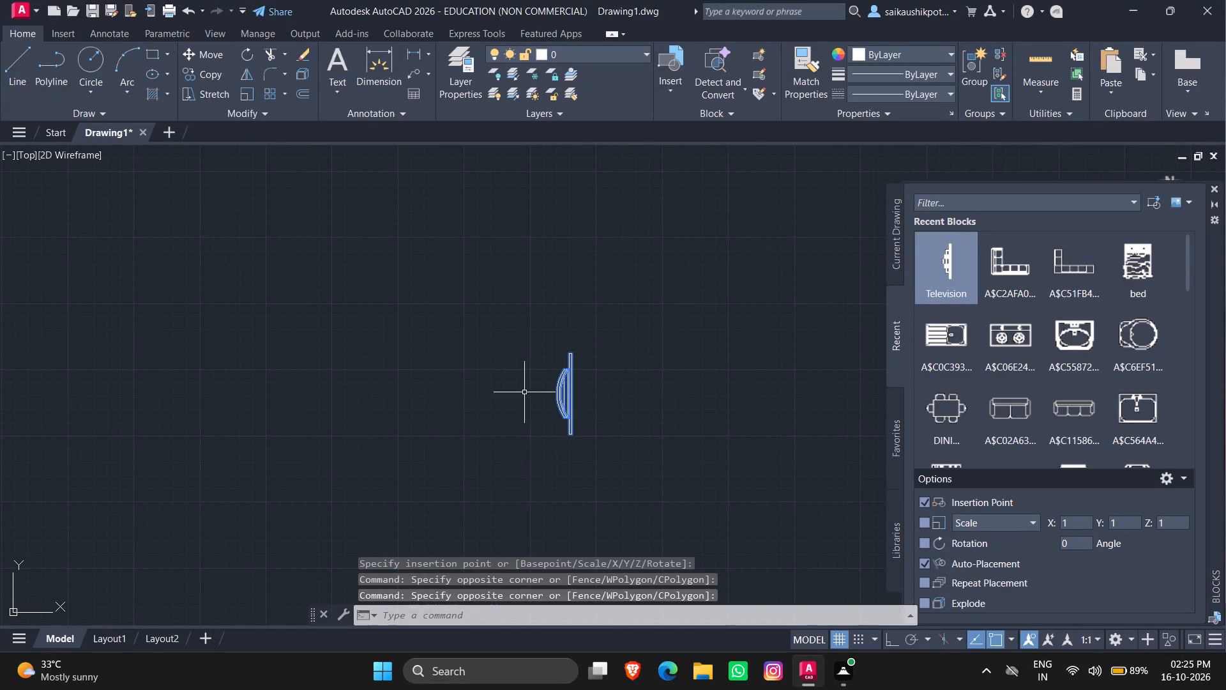
Delete the stray television block lying away from the floor plan.
scroll(600, 413, up, 4)
scroll(597, 417, down, 2)
key(Escape)
scroll(550, 419, down, 2)
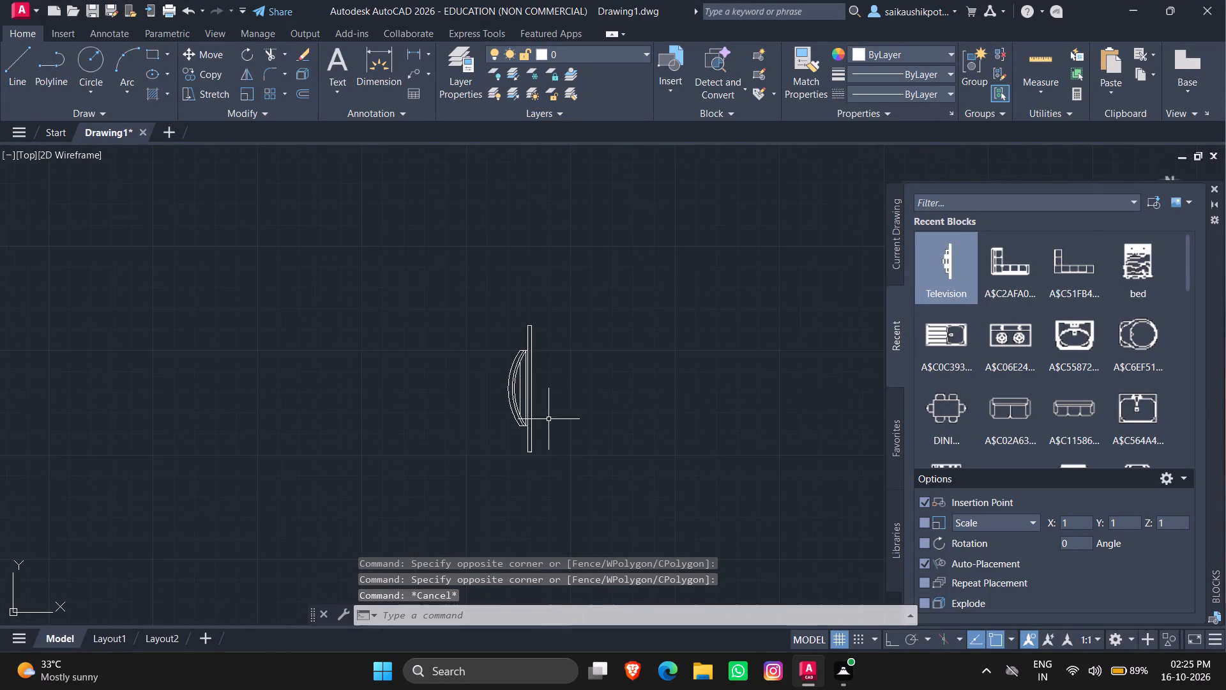
scroll(549, 419, down, 1)
scroll(676, 445, down, 6)
scroll(698, 413, up, 2)
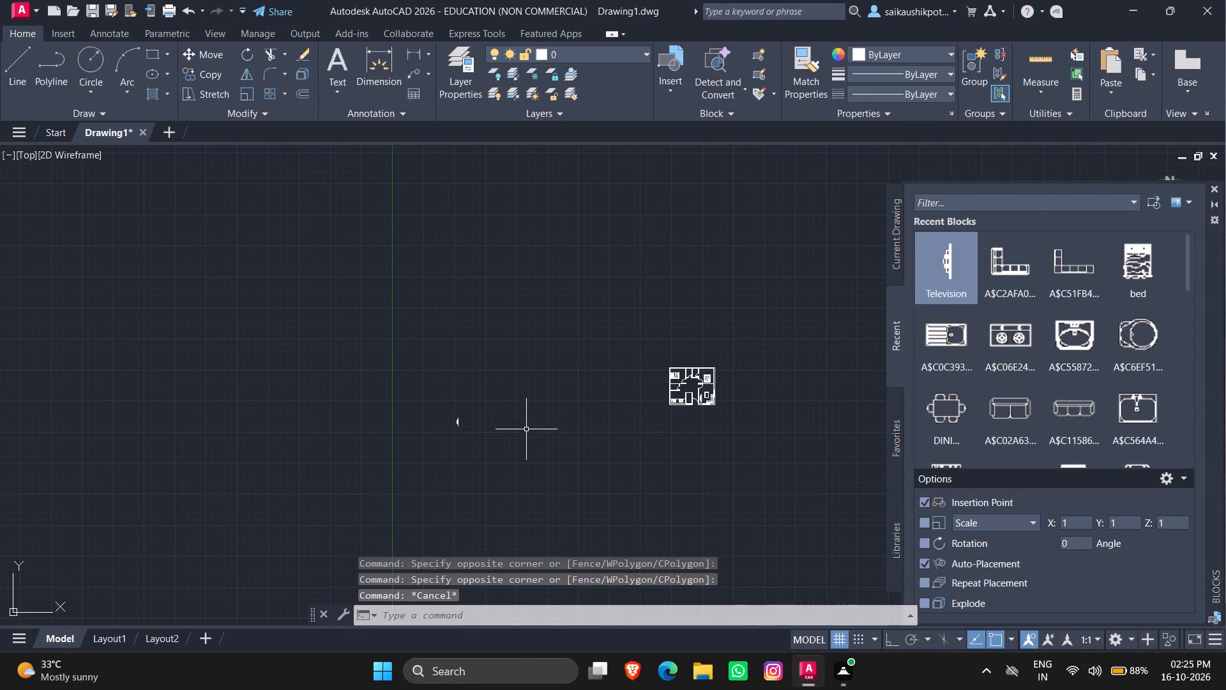
click(439, 424)
click(483, 454)
click(479, 446)
click(443, 388)
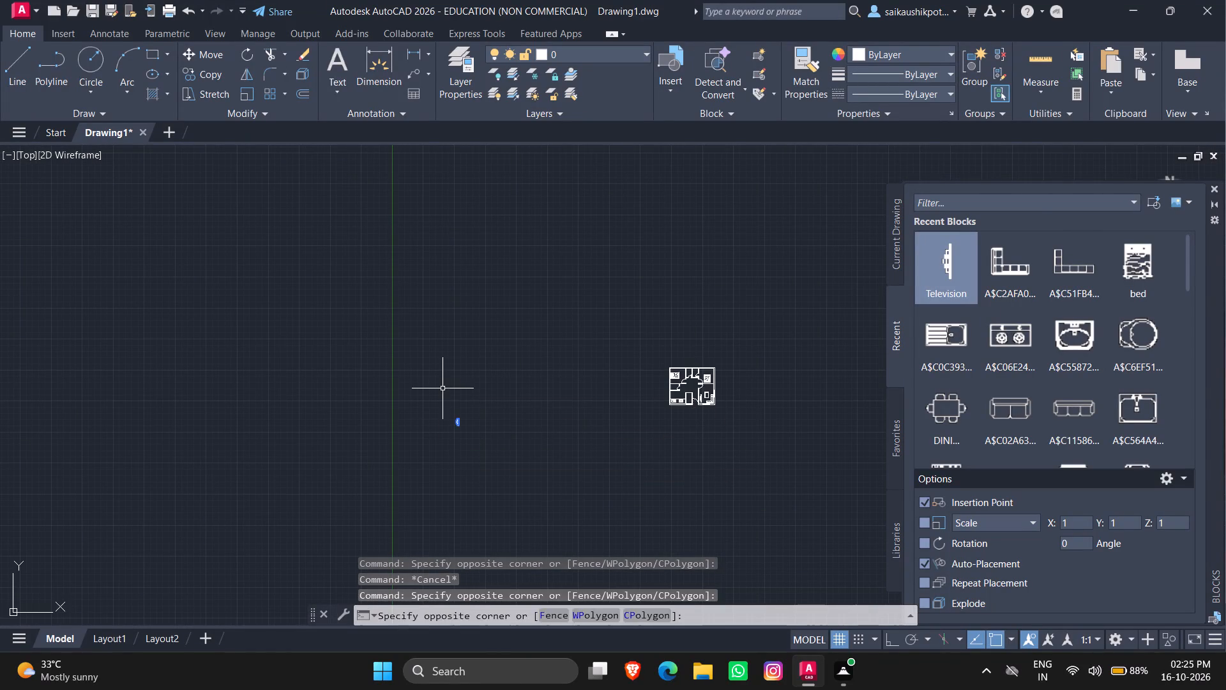
key(Delete)
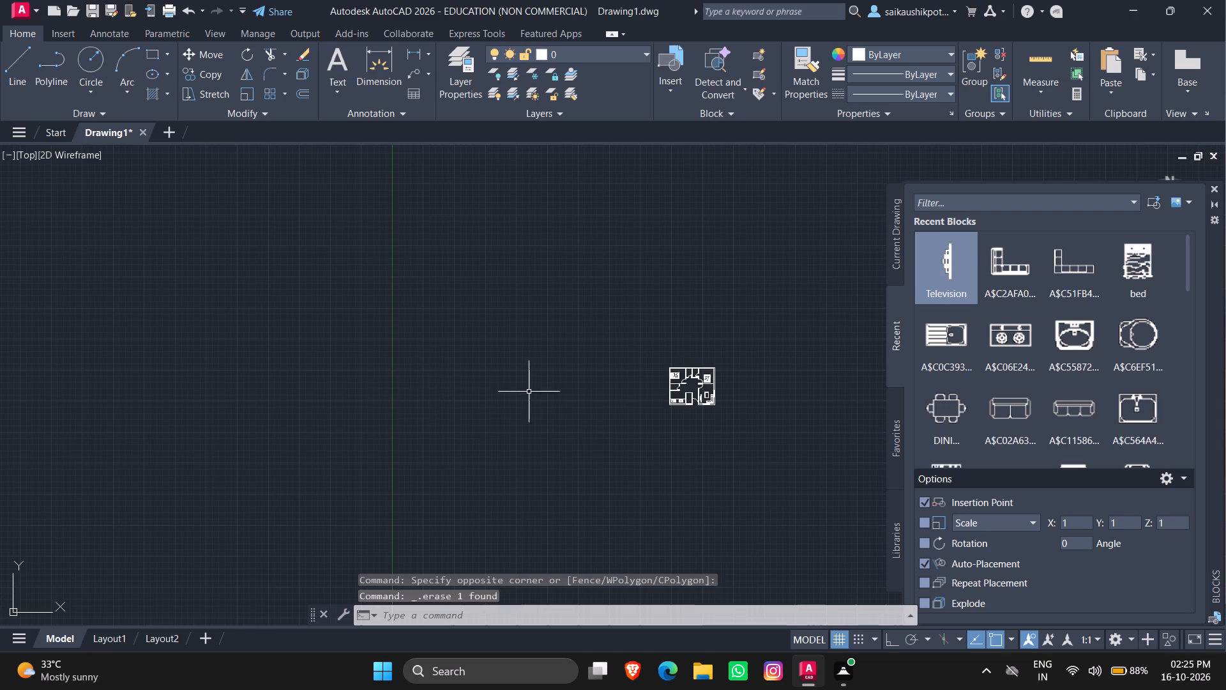
Move the living-room television so the middle of its curved back touches the wall beside the entrance door.
scroll(728, 414, up, 3)
scroll(548, 287, up, 2)
scroll(768, 475, up, 3)
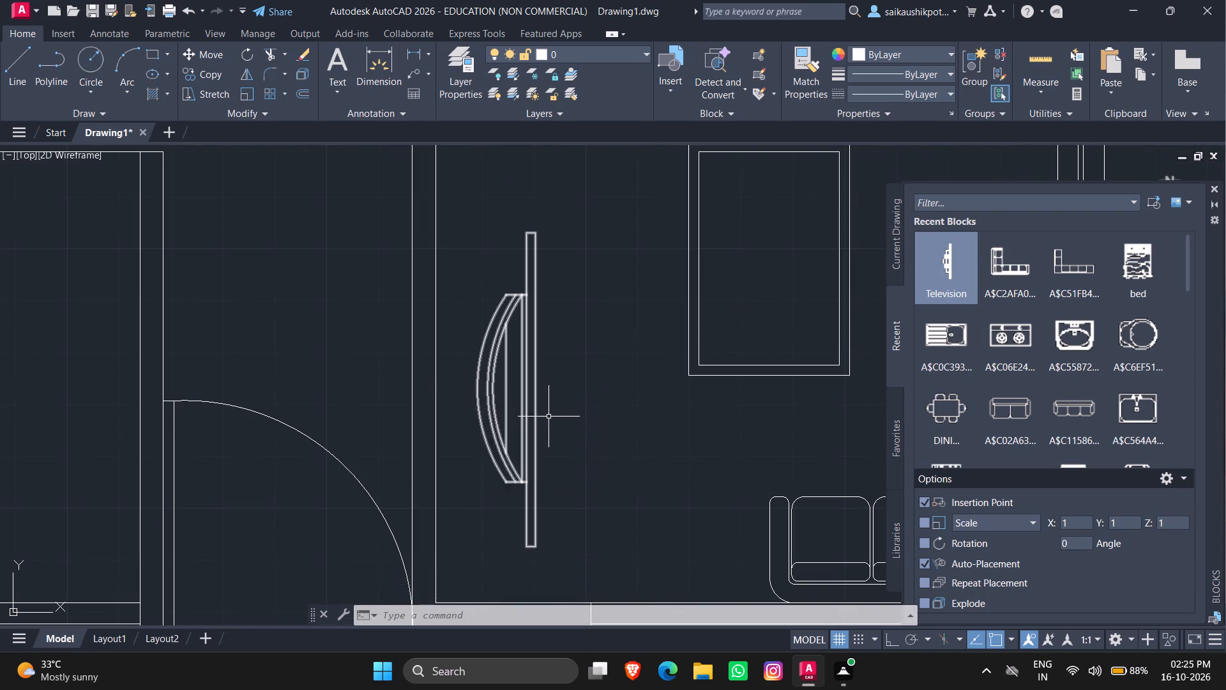
click(582, 438)
click(515, 386)
key(m)
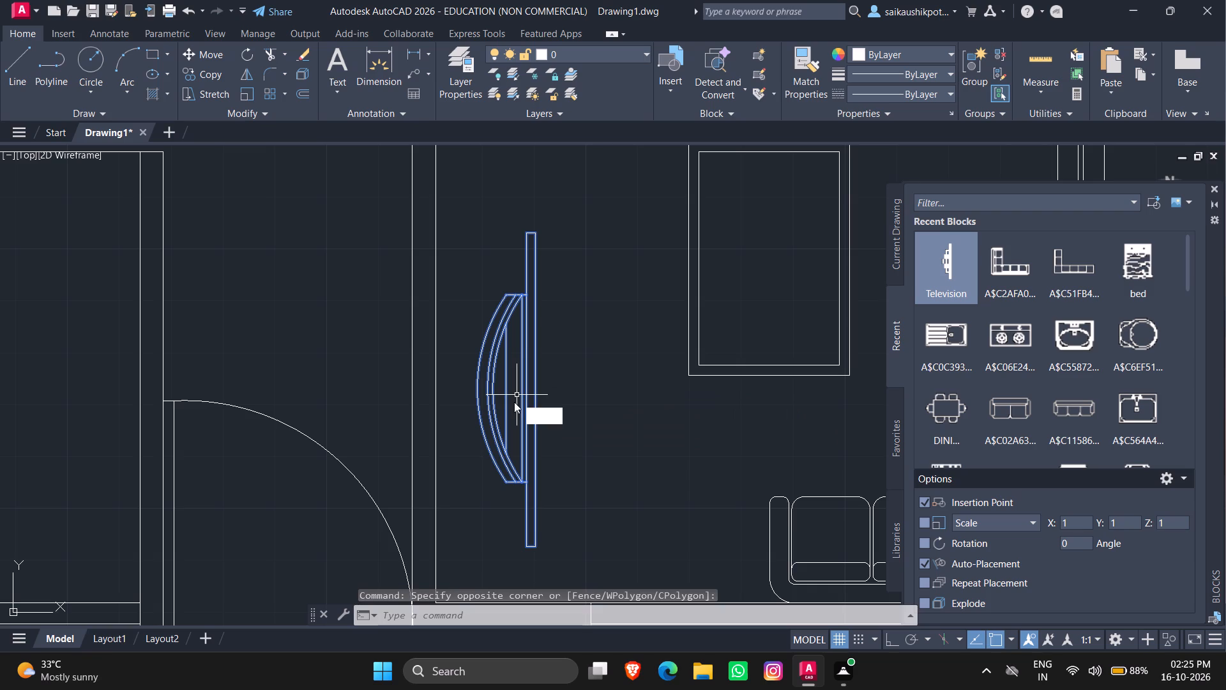
key(Return)
click(479, 390)
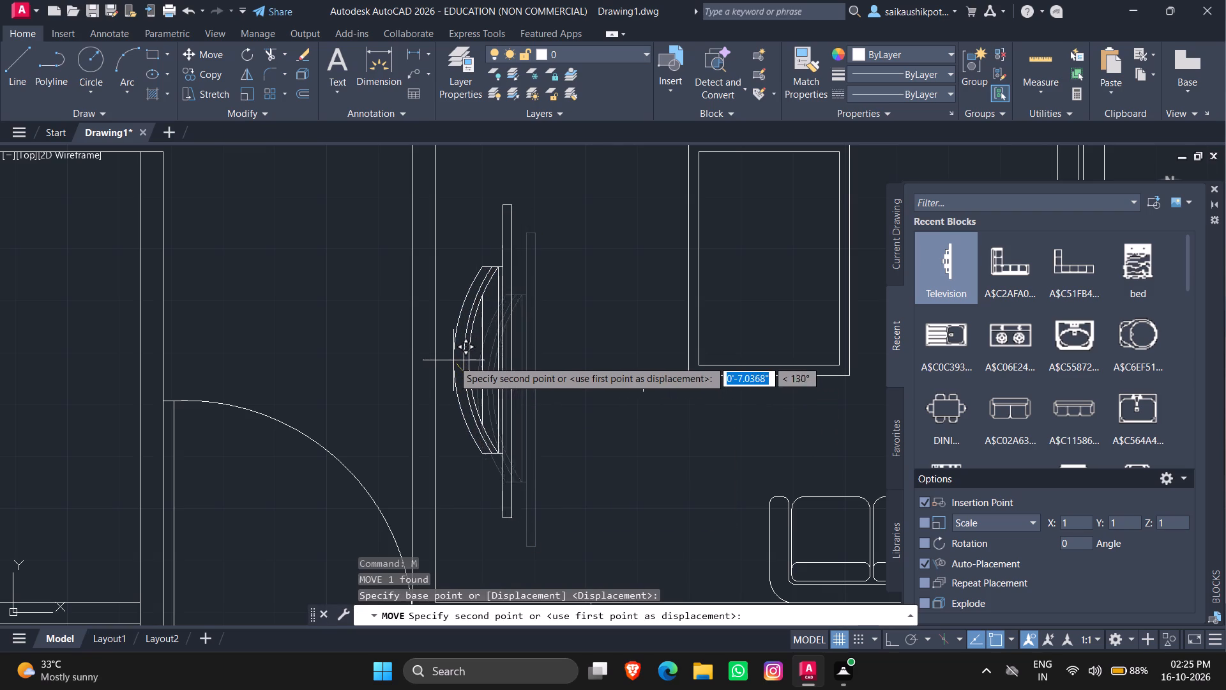
click(442, 384)
scroll(588, 413, down, 2)
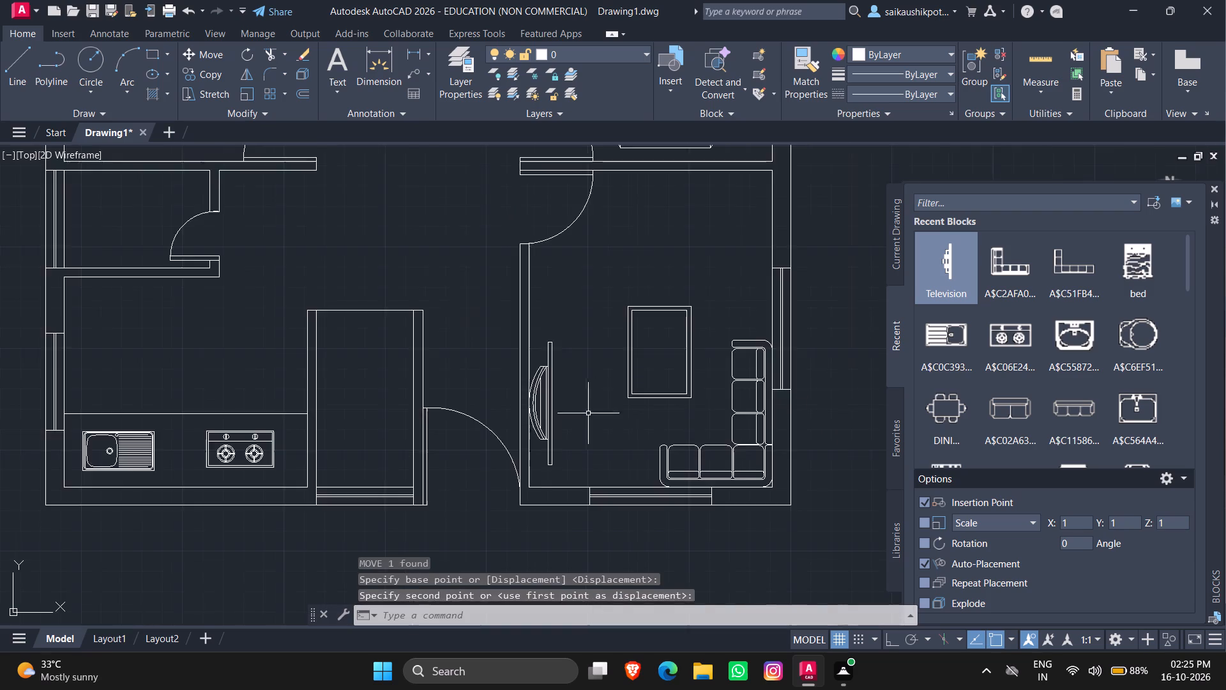
scroll(589, 436, down, 1)
key(Escape)
key(Escape)
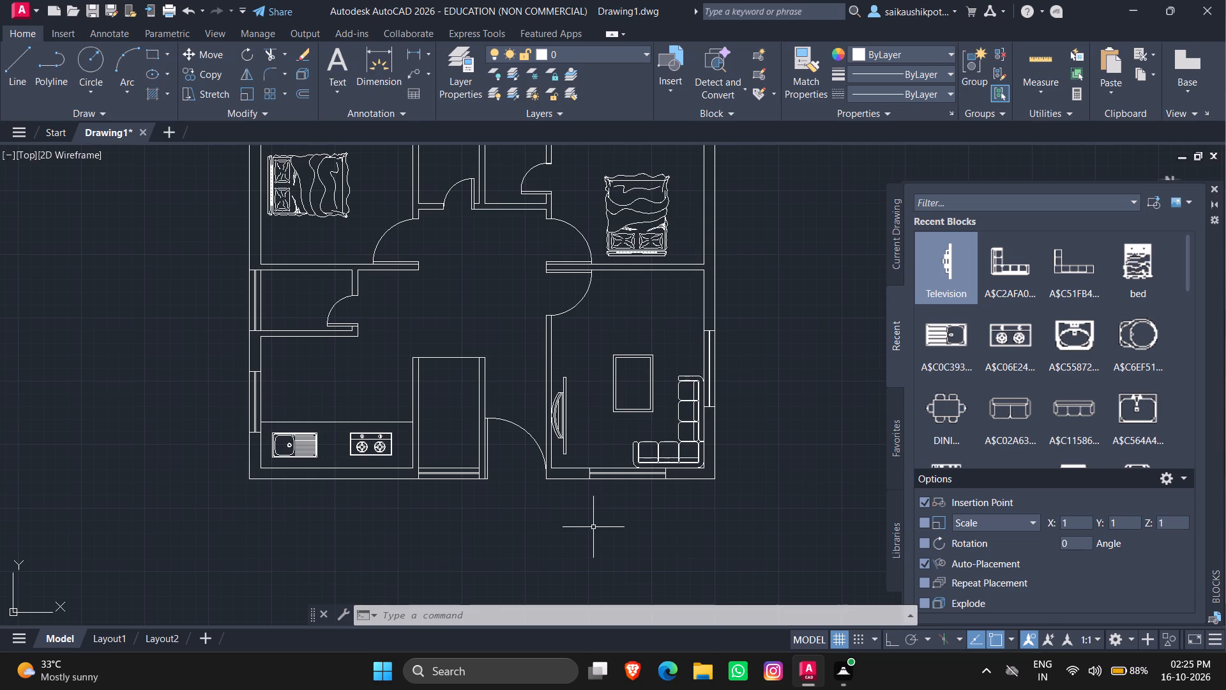
key(Escape)
key(Escape)
Insert the recent toilet block A$C6EF51... inside the small bathroom adjoining the right-hand bedroom.
scroll(540, 552, down, 2)
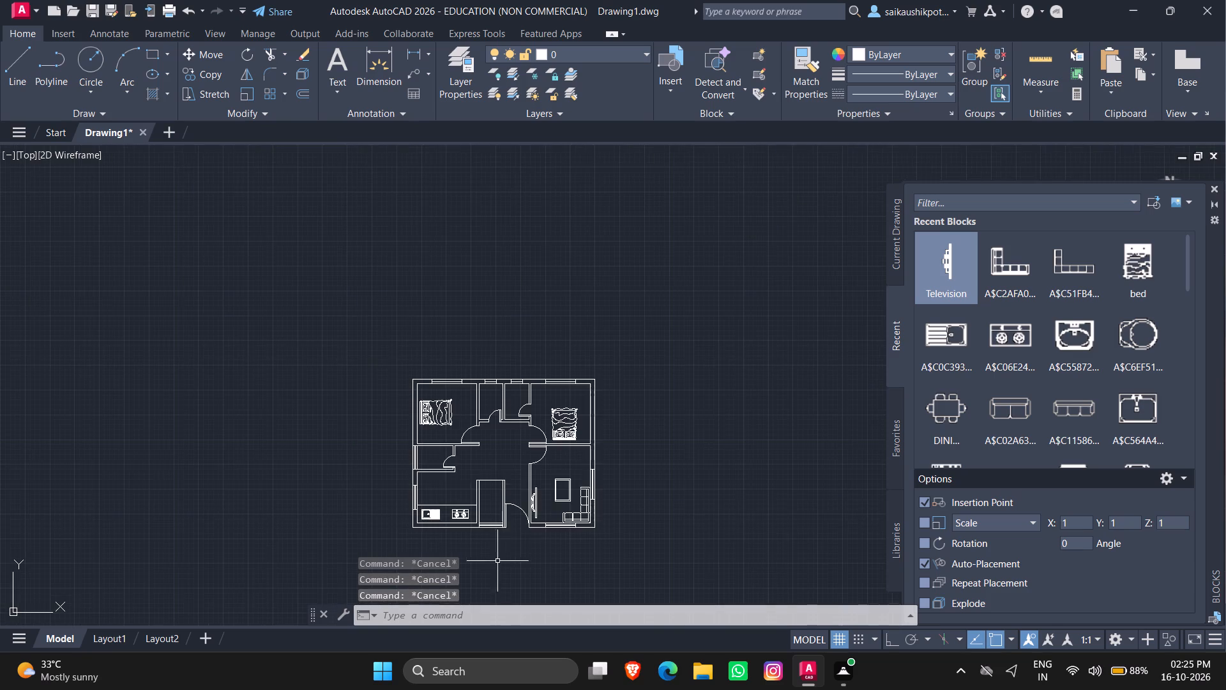
scroll(589, 440, down, 1)
scroll(580, 478, up, 4)
scroll(549, 500, down, 3)
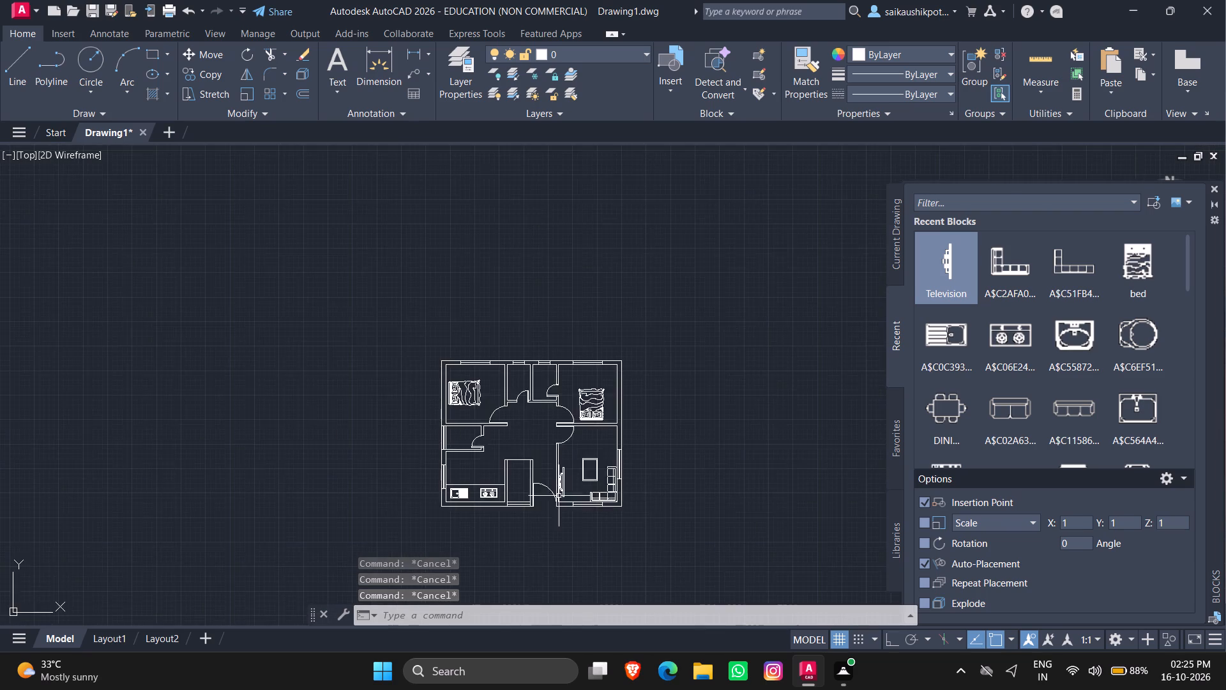
scroll(520, 502, up, 2)
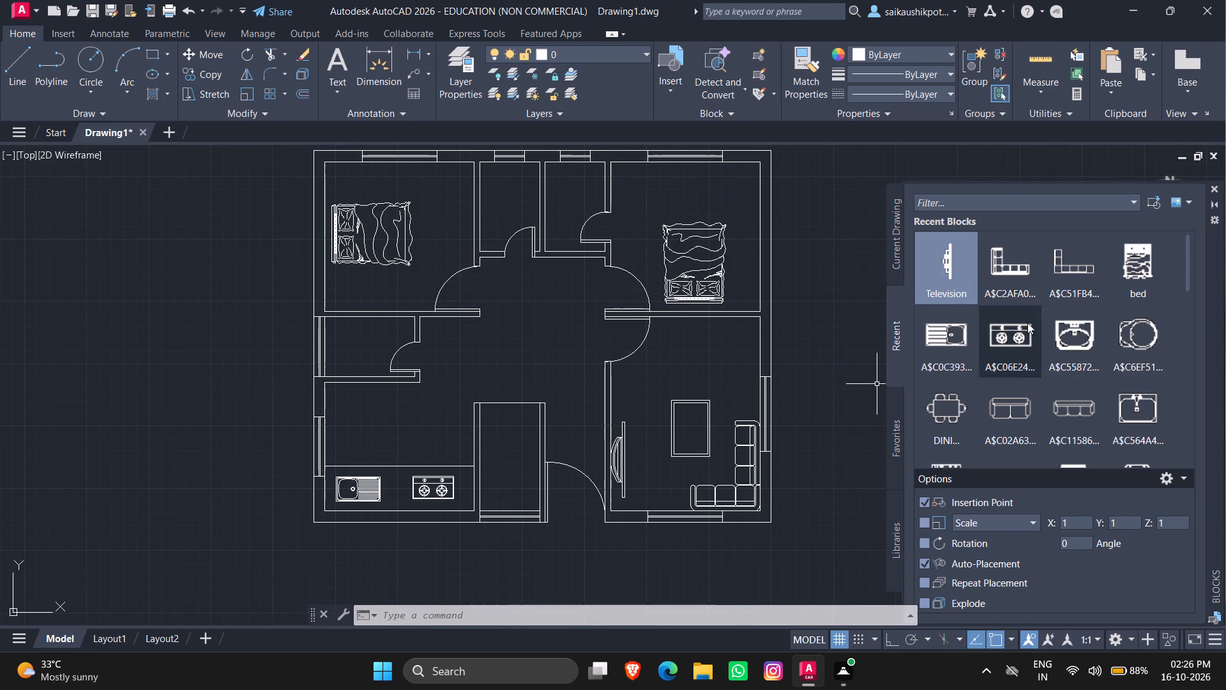
click(1124, 340)
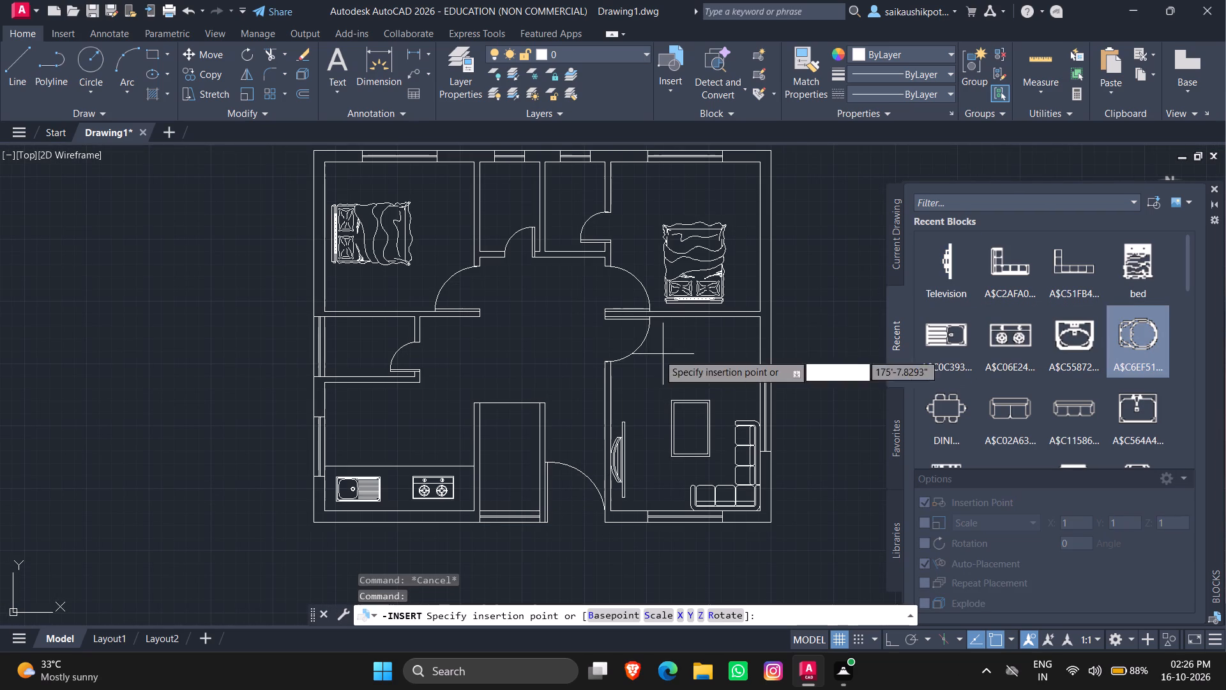
scroll(563, 199, up, 7)
scroll(550, 412, up, 7)
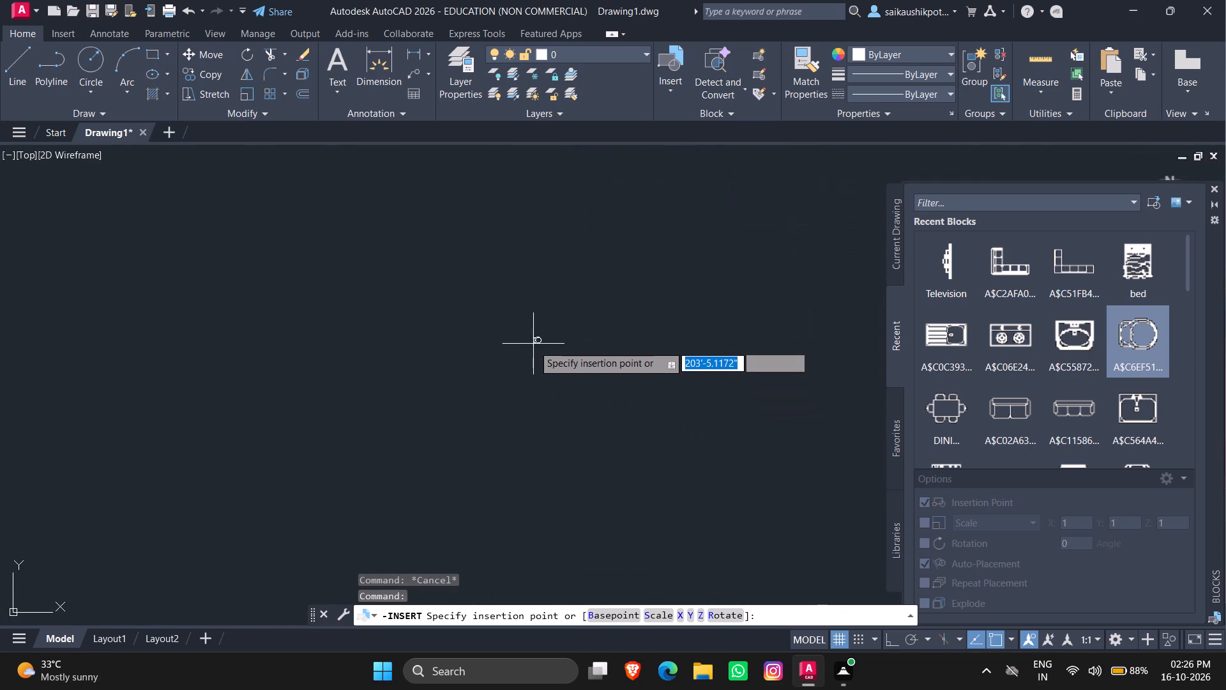
scroll(533, 345, up, 6)
click(518, 378)
Rotate the inserted toilet 180° with Ortho on so its tank faces the bathroom's right wall.
click(580, 307)
click(526, 411)
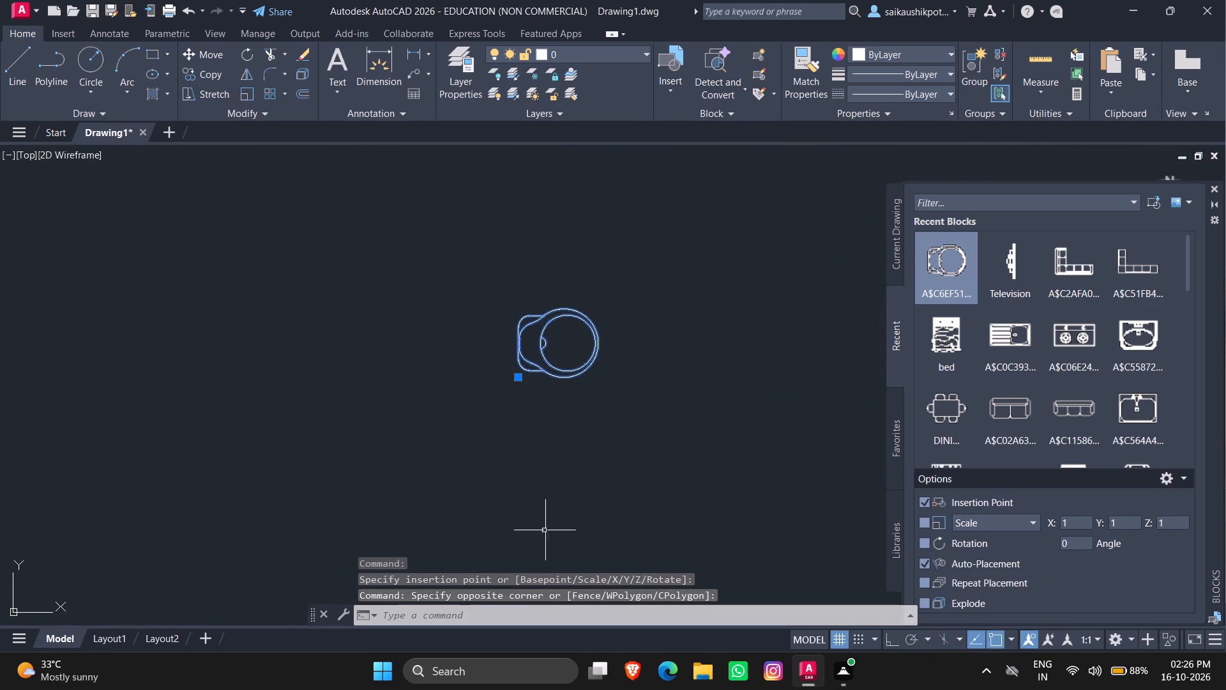
text(ro)
key(Return)
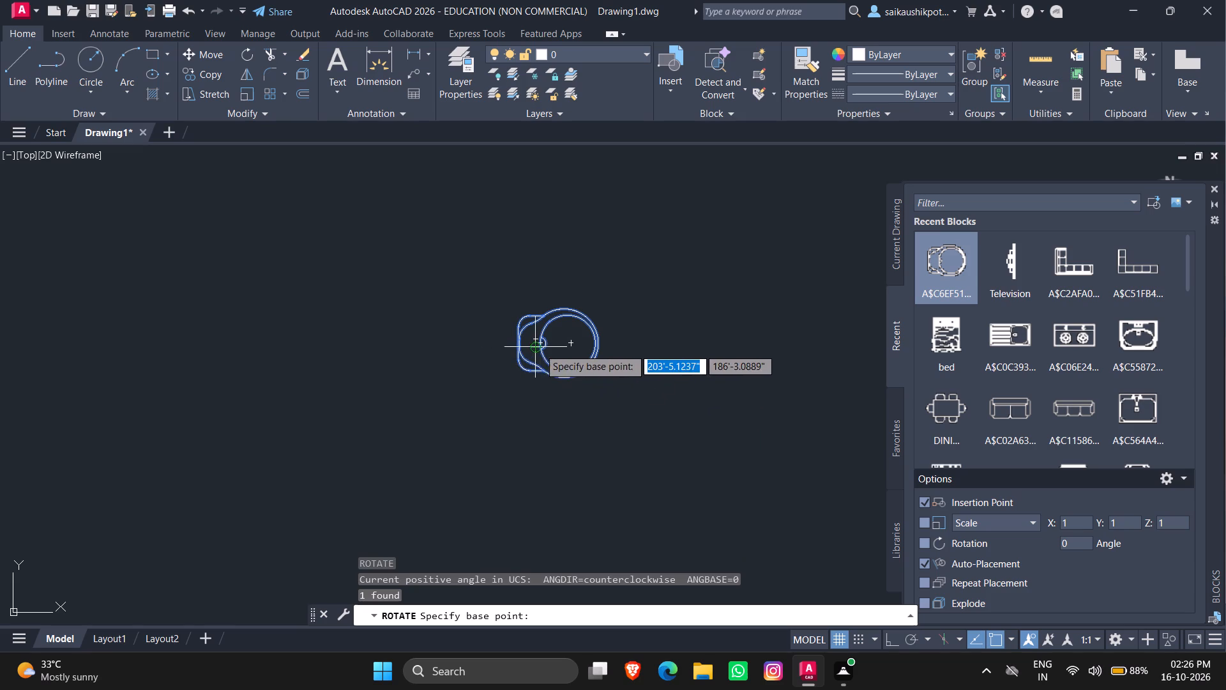
click(543, 346)
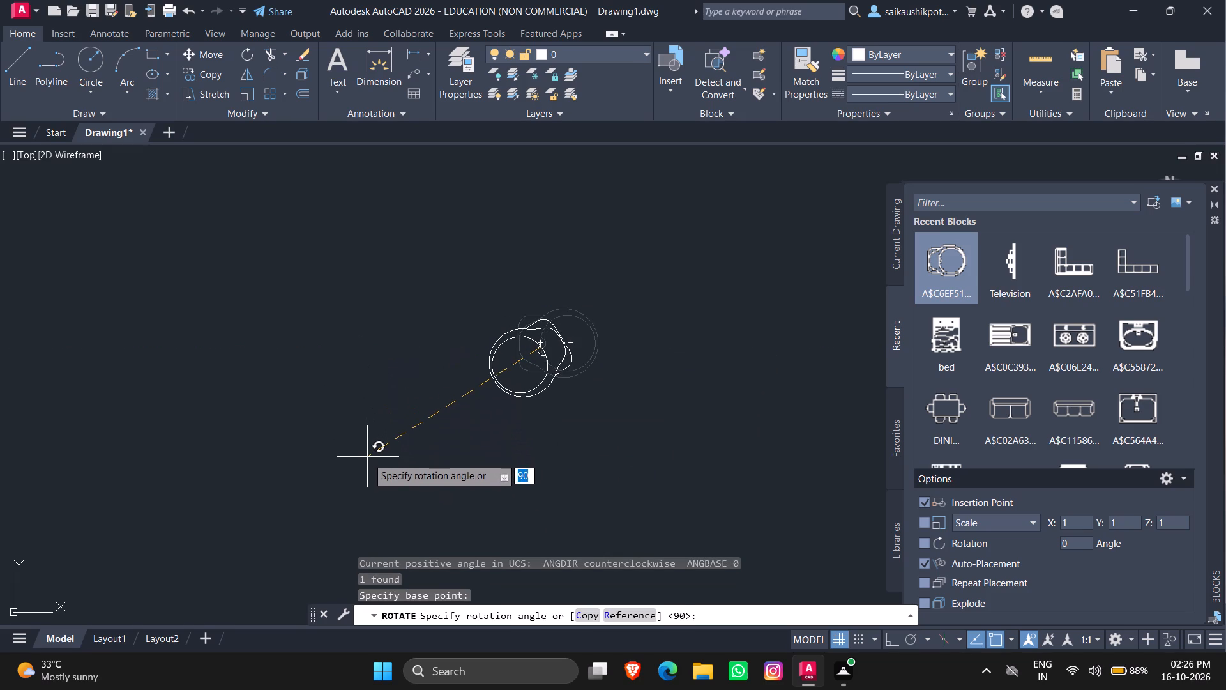
key(F8)
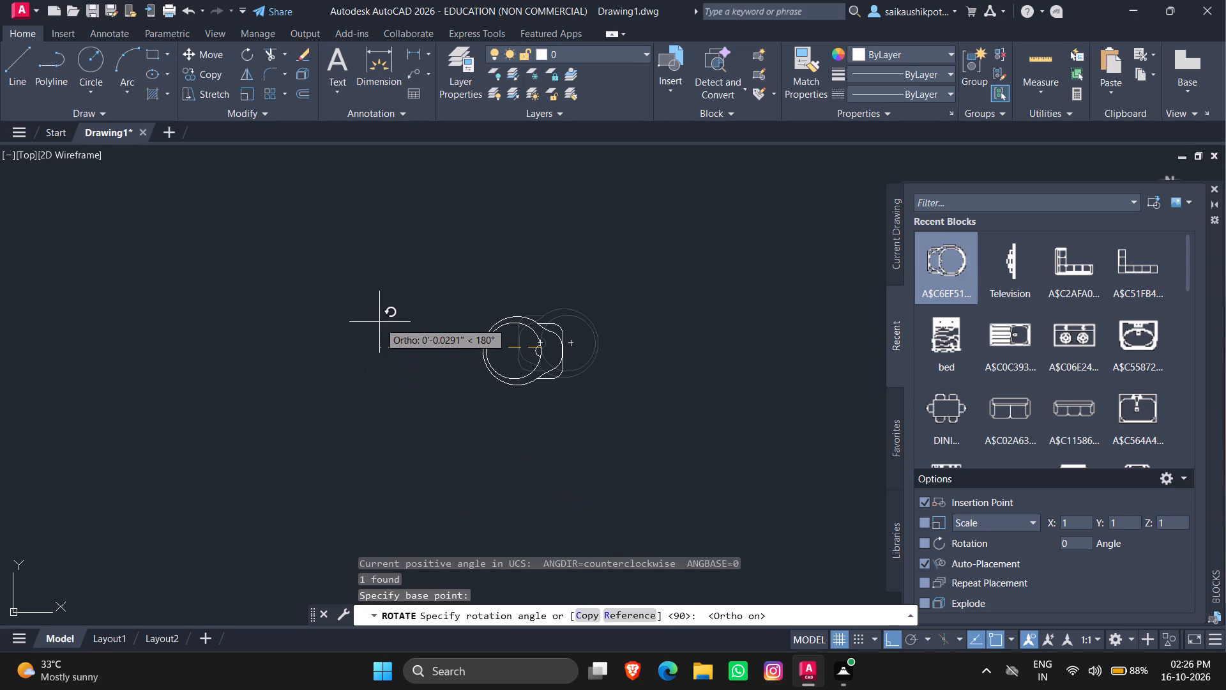
click(379, 322)
Scale the toilet up about 6 times, using the middle of its tank's back edge as base point.
click(583, 369)
click(544, 355)
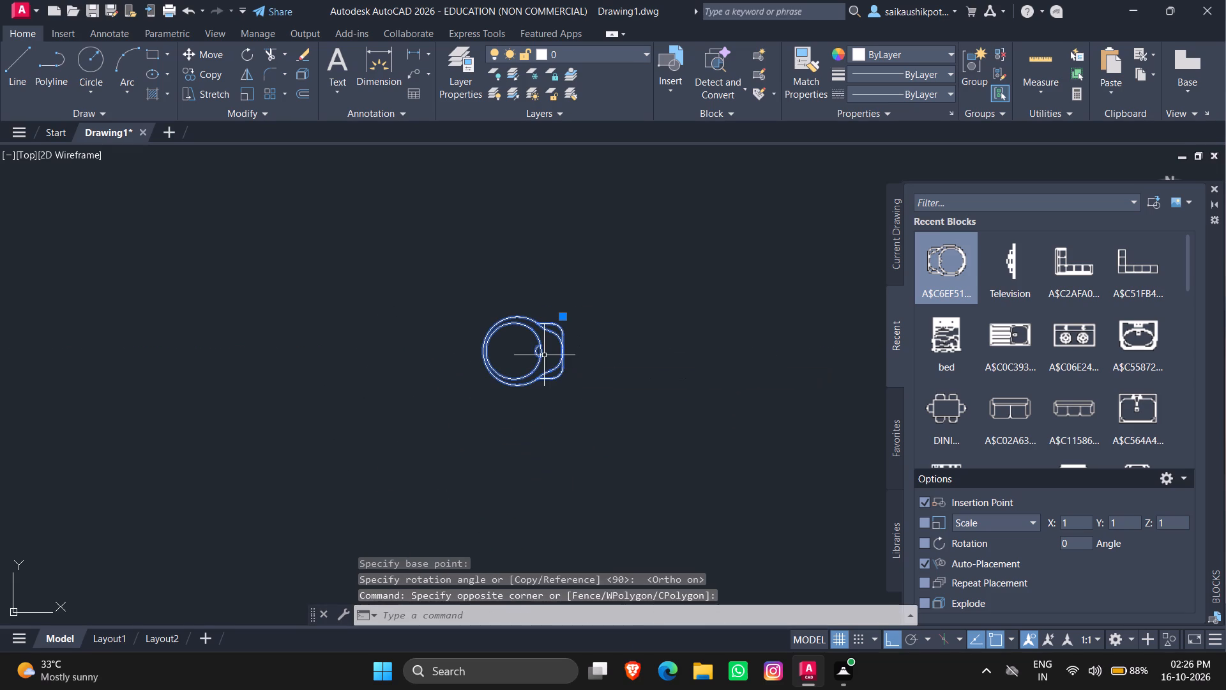
text(sc)
key(Return)
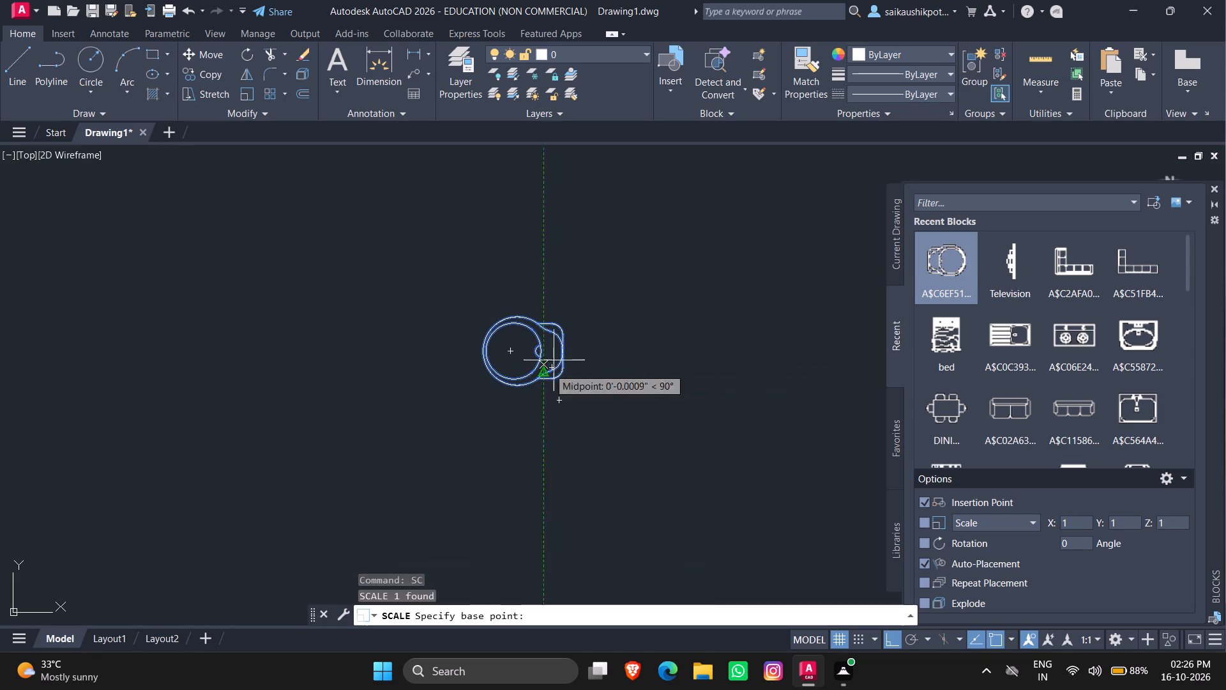
click(562, 348)
scroll(598, 361, down, 10)
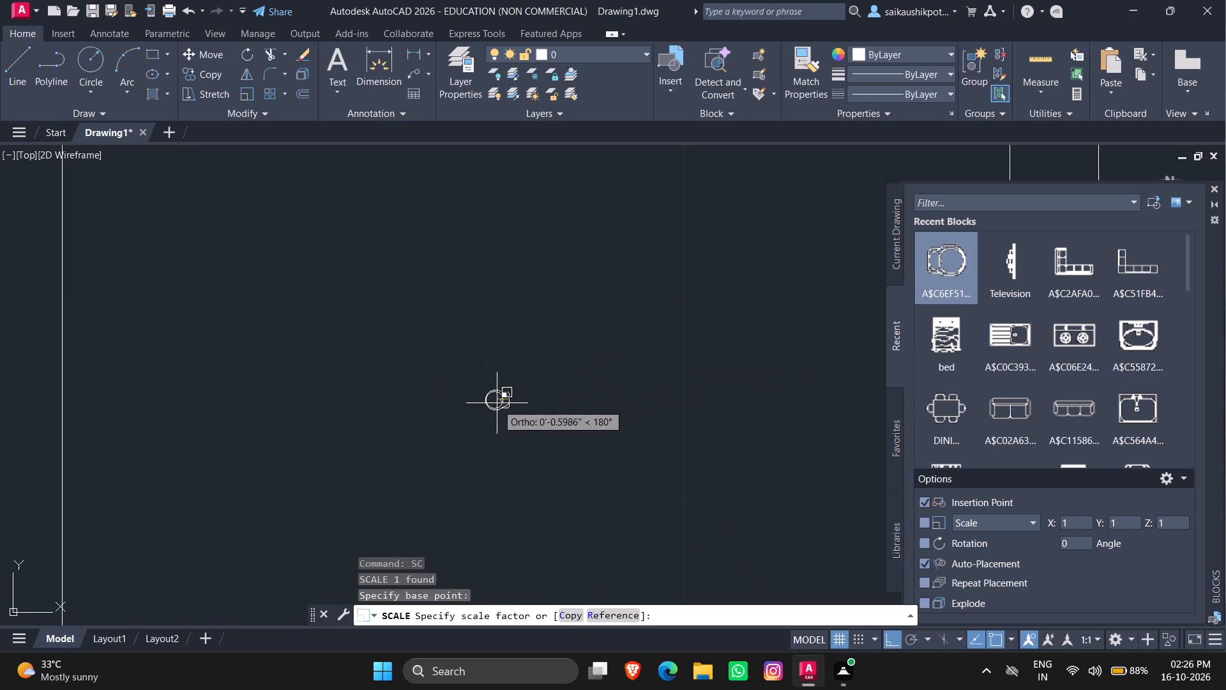
scroll(498, 402, down, 4)
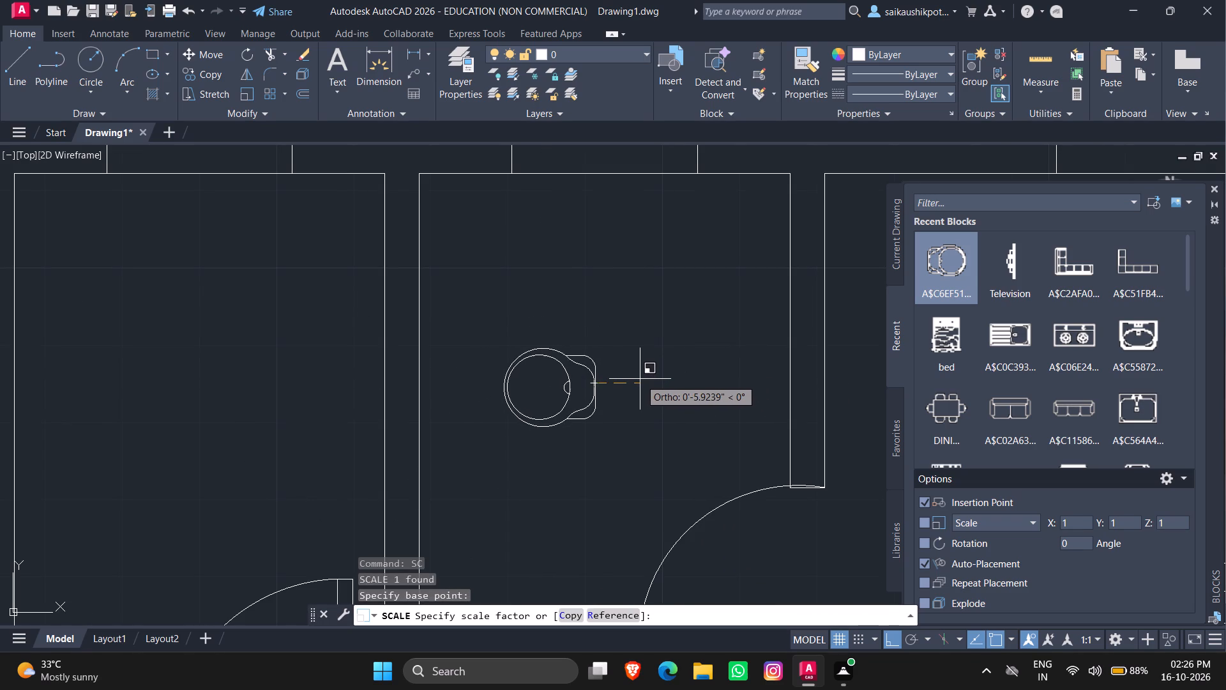
click(638, 379)
Shift the toilet horizontally by its corner grip until it sits just short of the bathroom's right wall.
drag(617, 457, 609, 437)
click(556, 400)
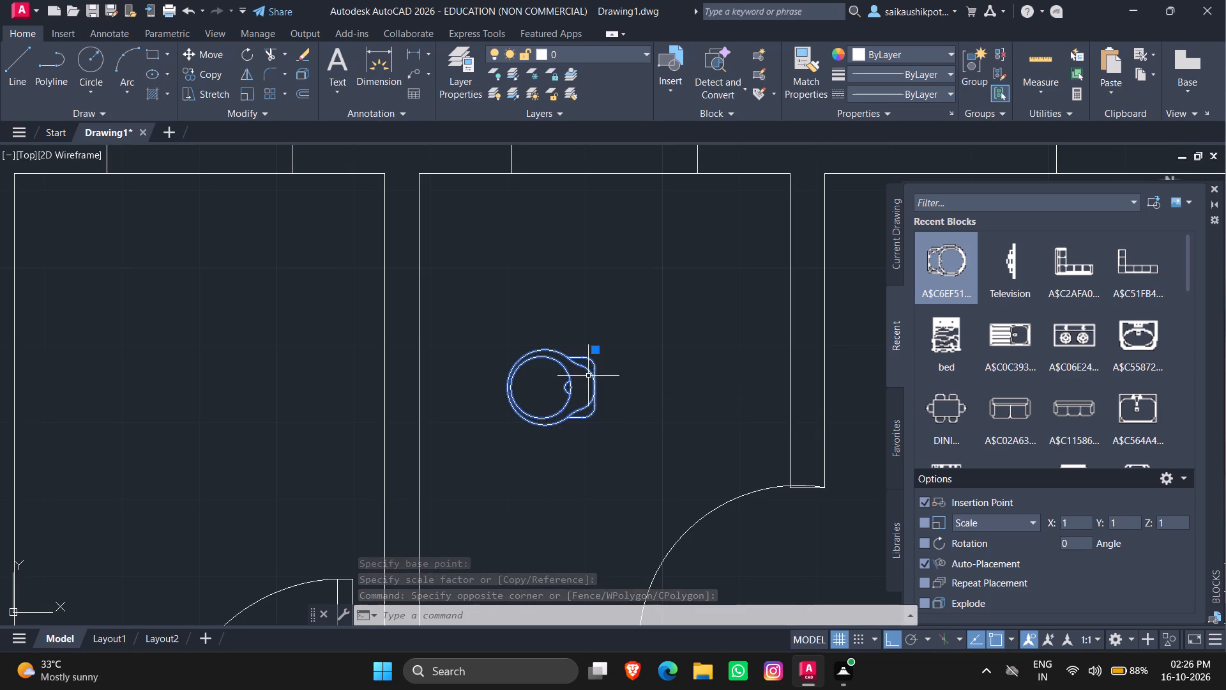
scroll(596, 356, up, 2)
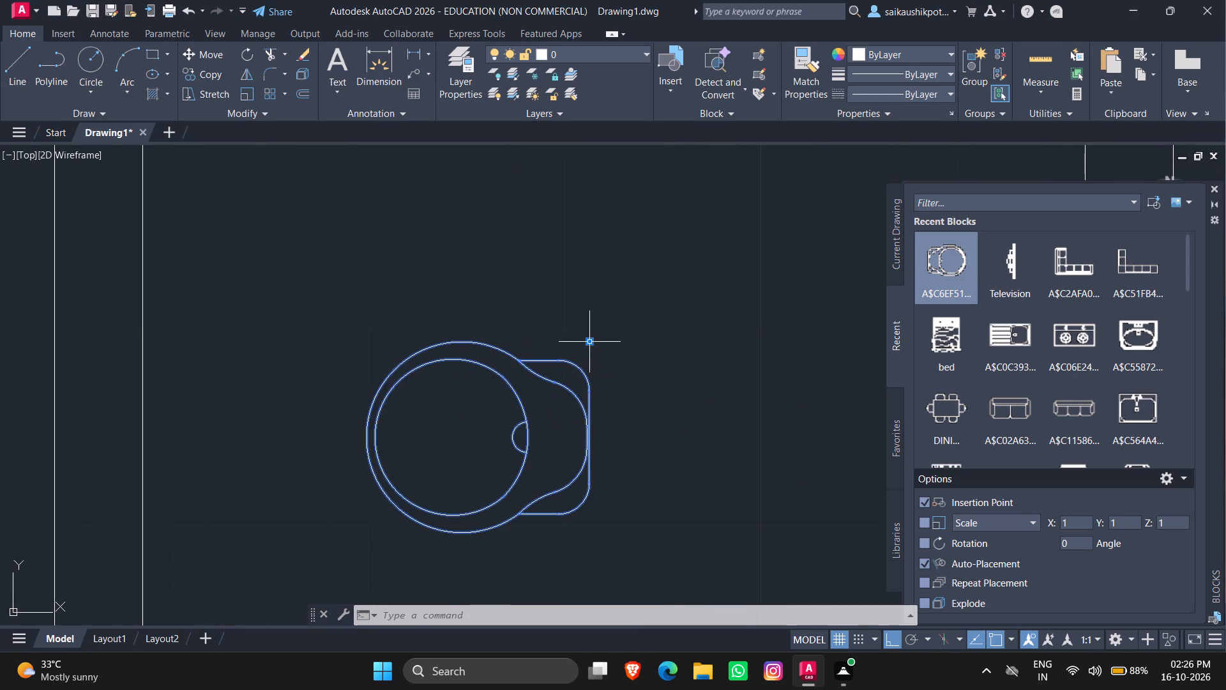
drag(588, 341, 602, 342)
scroll(748, 313, down, 3)
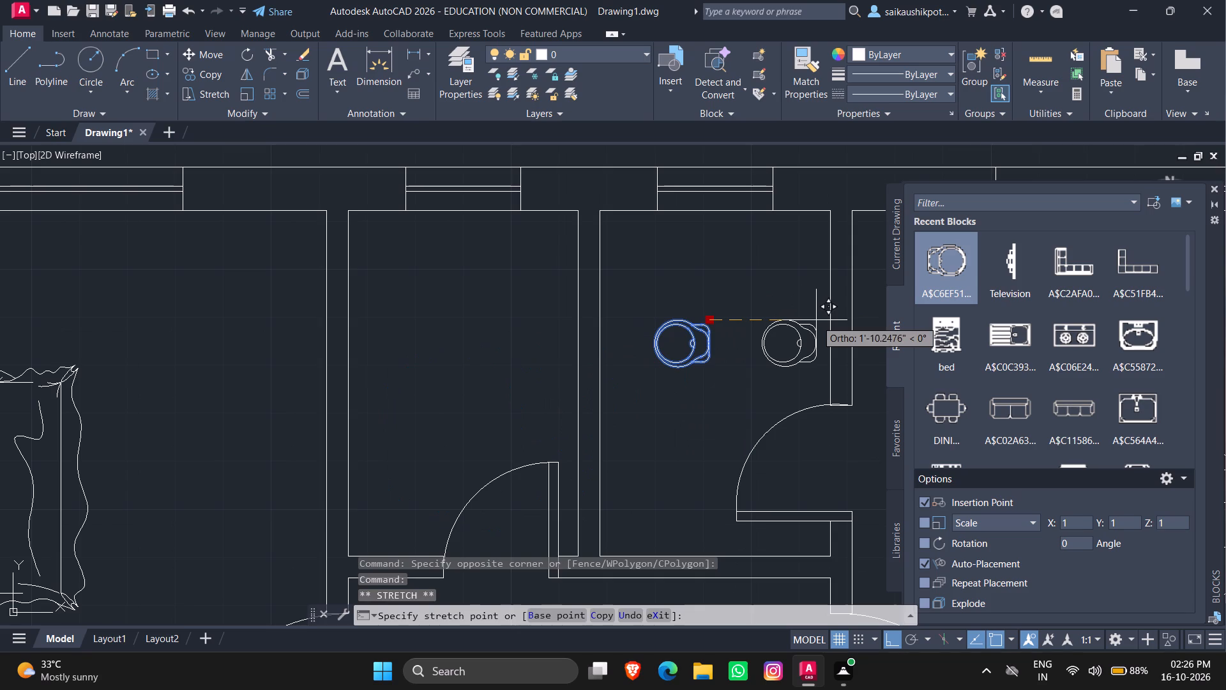
click(810, 319)
Copy the toilet and paste the duplicate near the right wall of the adjacent left-hand bathroom.
scroll(762, 353, up, 1)
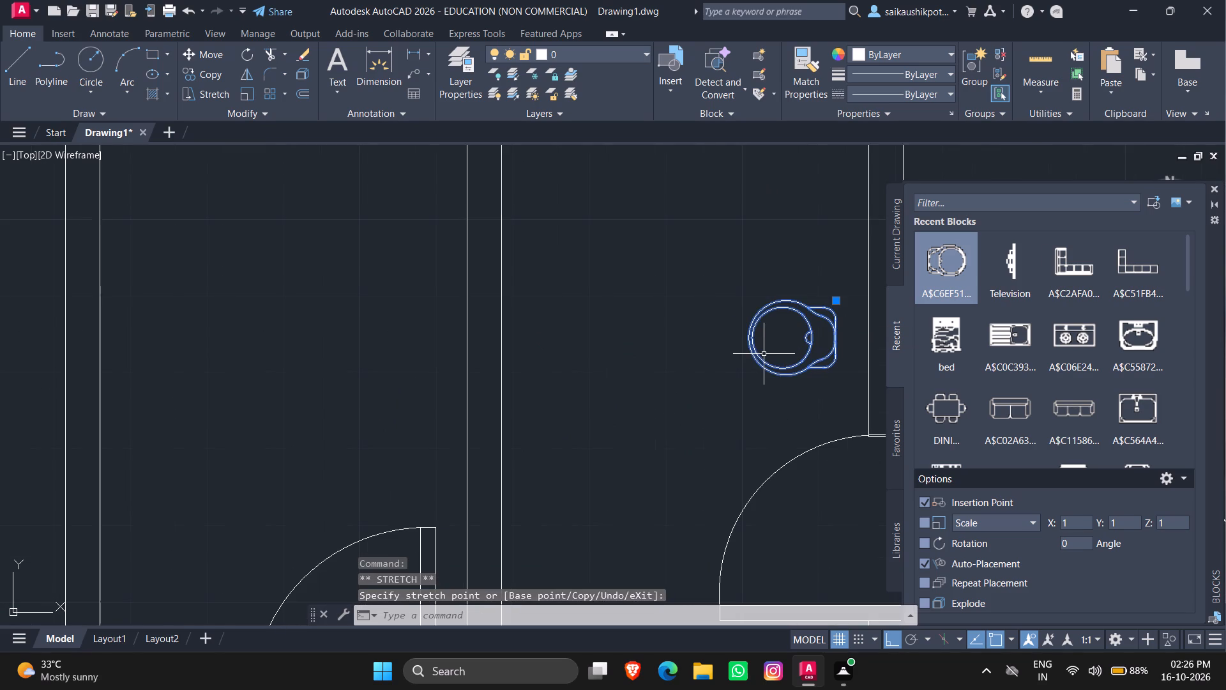
key(ctrl+c)
key(ctrl+v)
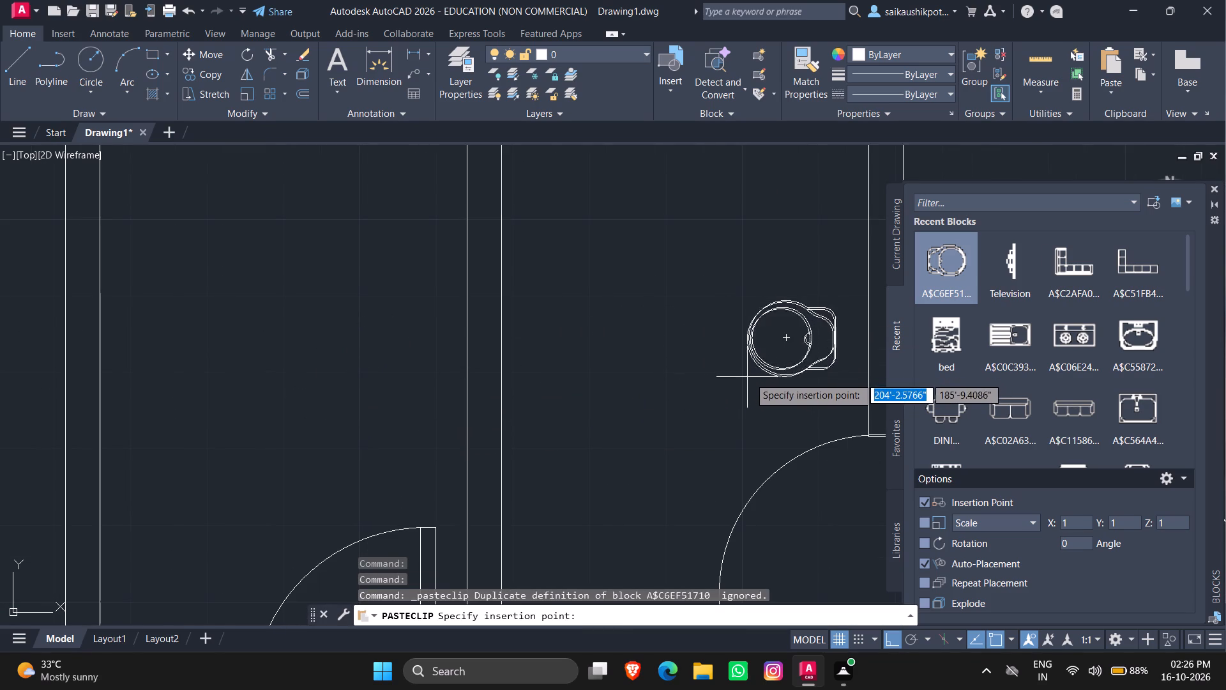
click(358, 371)
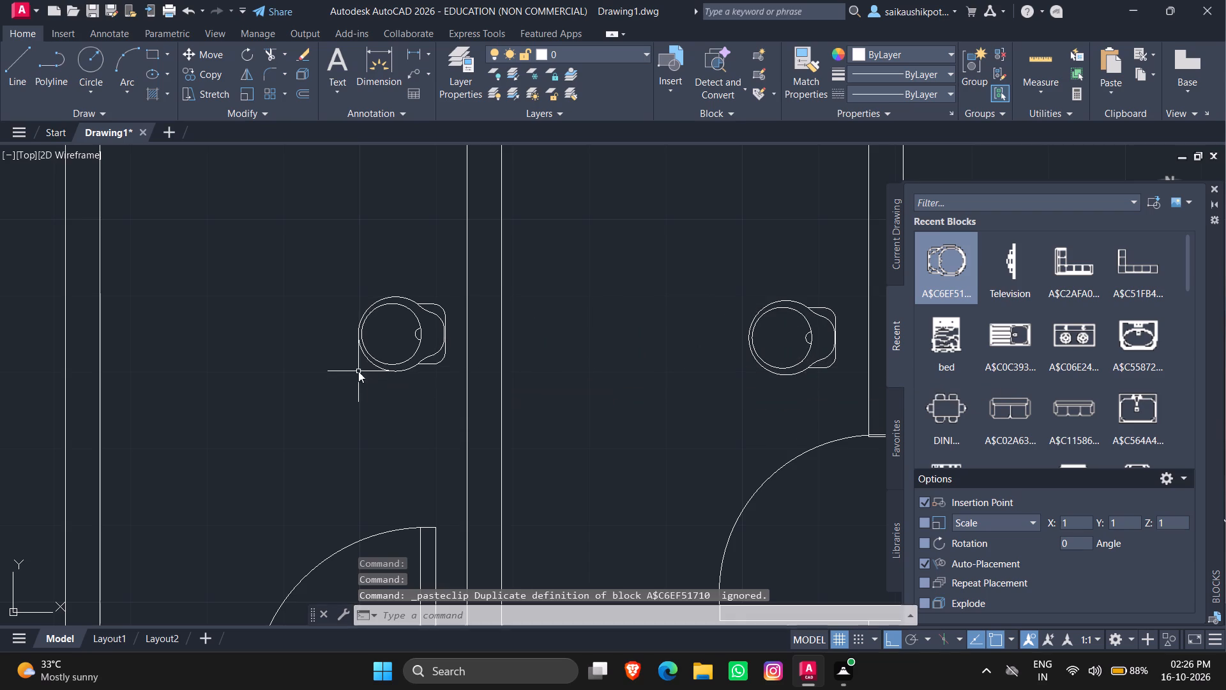
key(Escape)
key(Escape)
Add a multiline text label in the central hall reading LOBBY with 5'6" X 10'3" on the line below.
scroll(469, 400, down, 2)
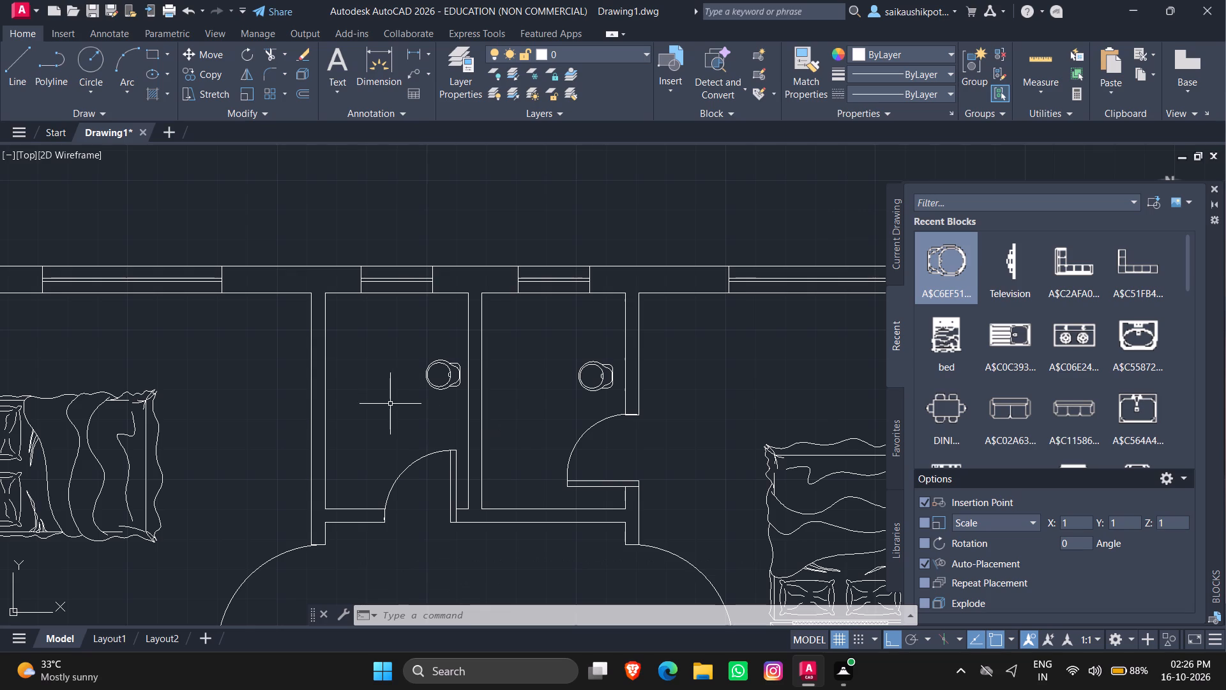
scroll(390, 404, down, 3)
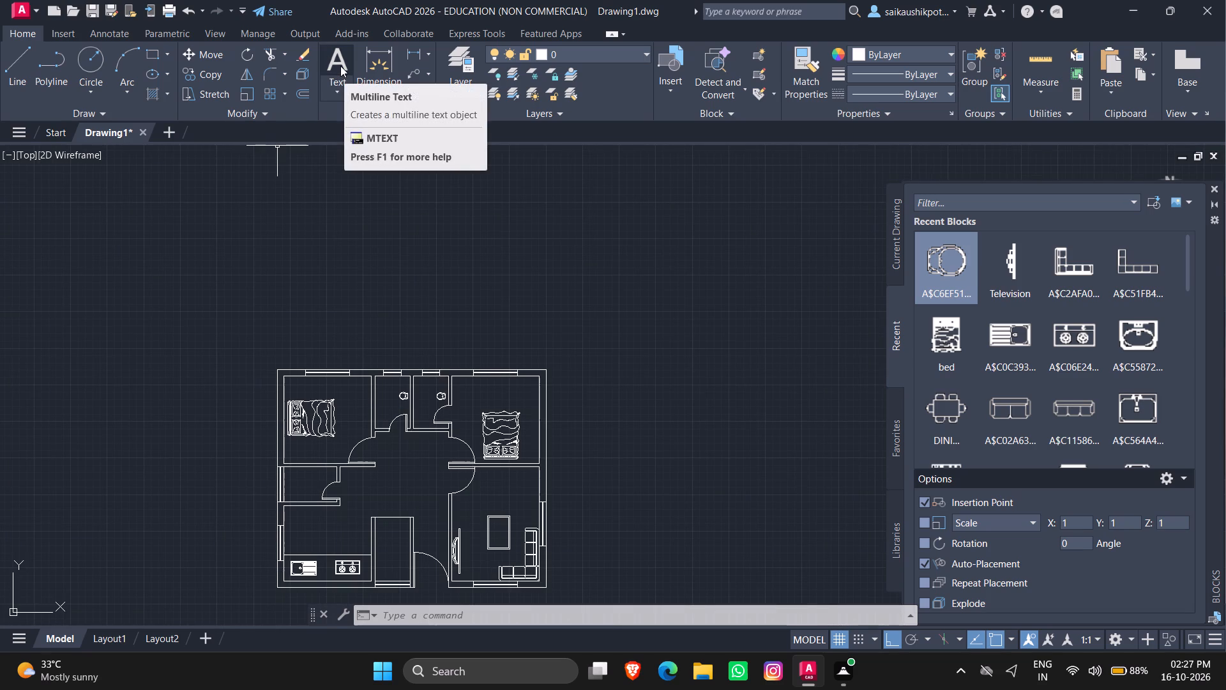
click(340, 66)
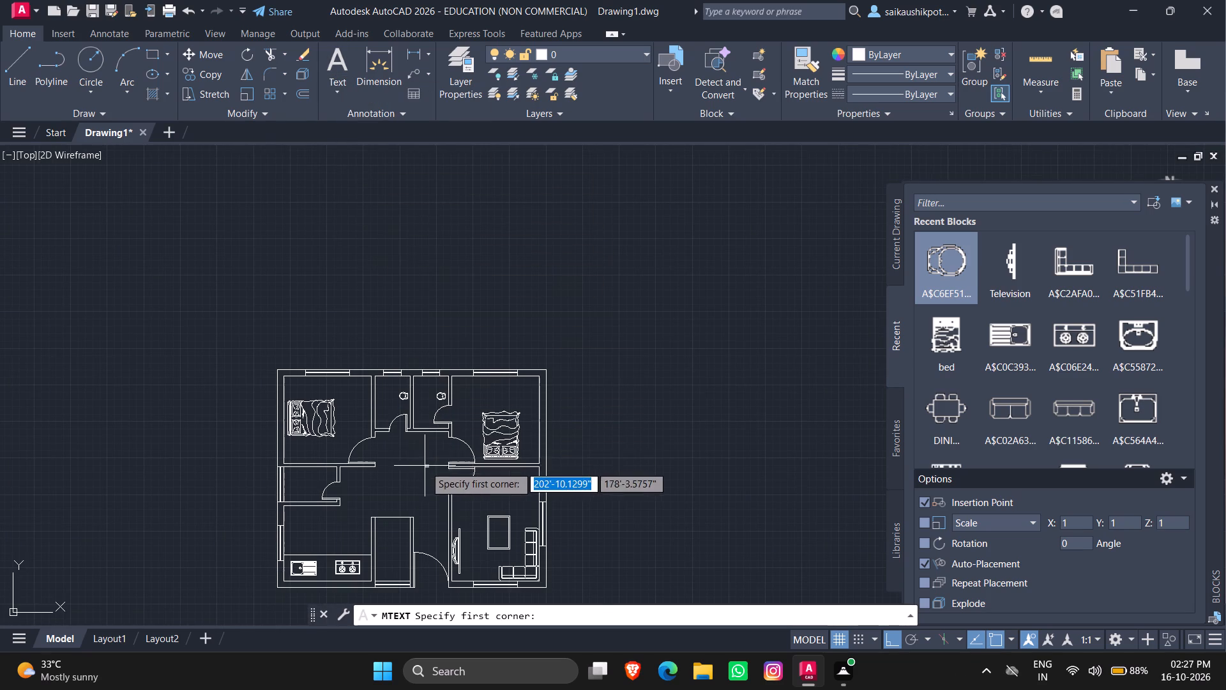
scroll(425, 466, up, 3)
scroll(456, 406, down, 2)
scroll(443, 420, up, 2)
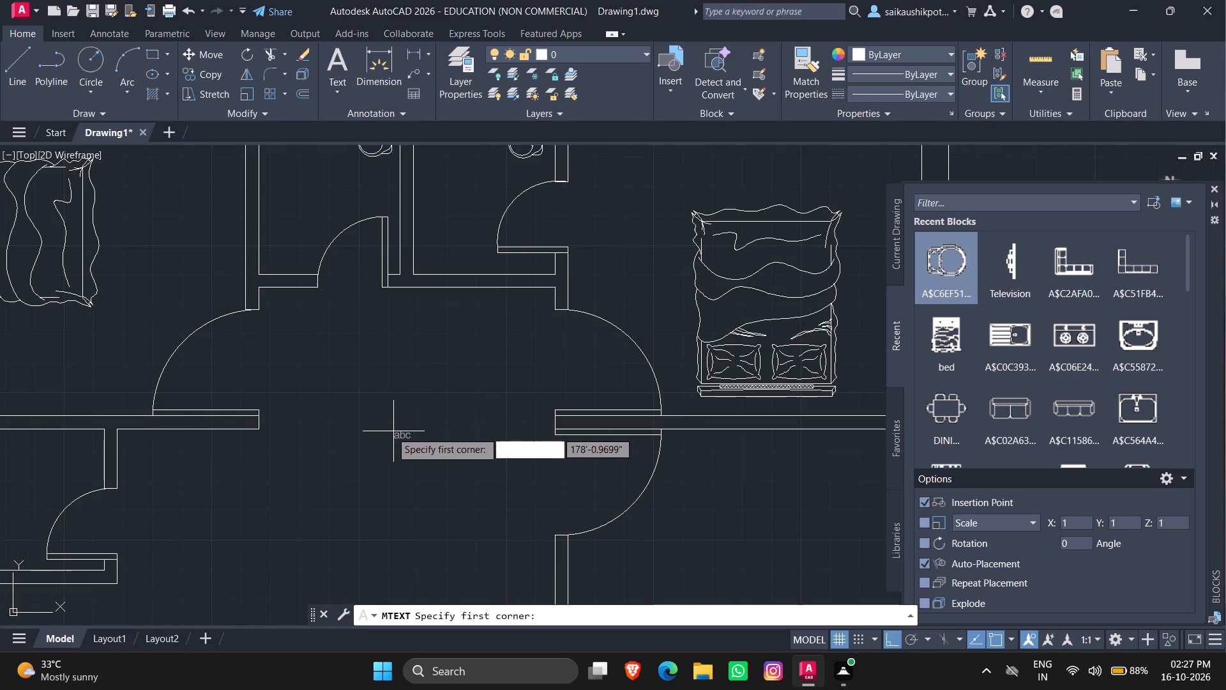
drag(377, 427, 381, 433)
click(437, 505)
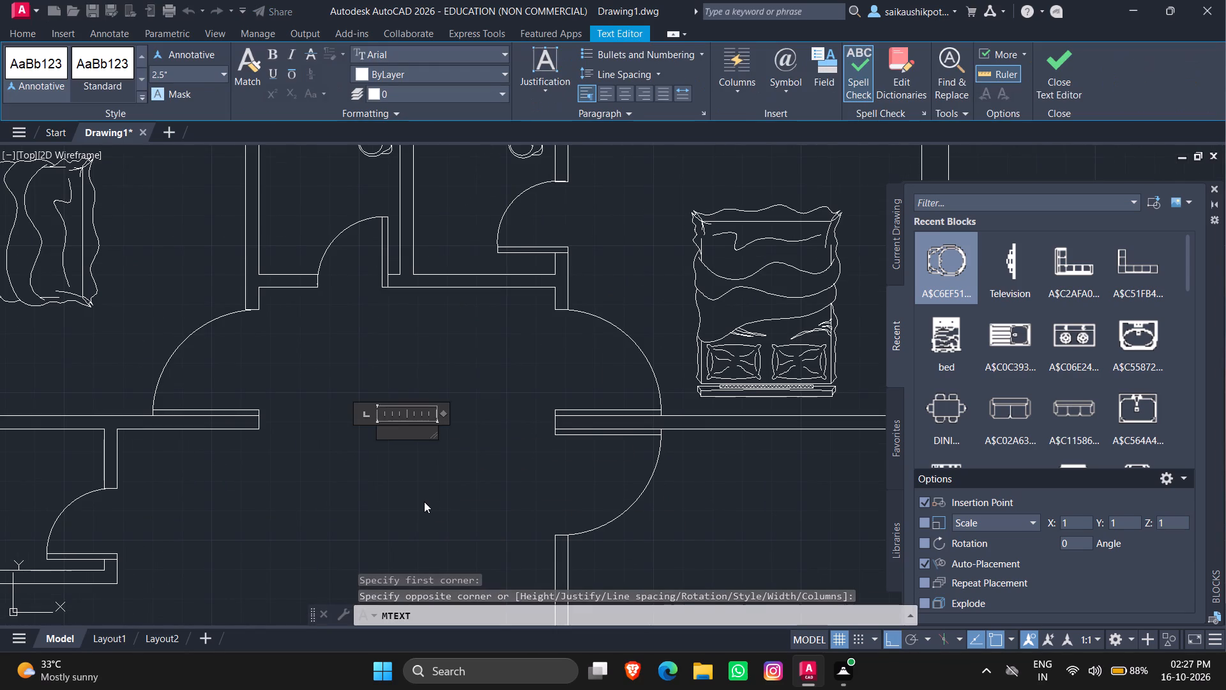
text(LO)
text(BB)
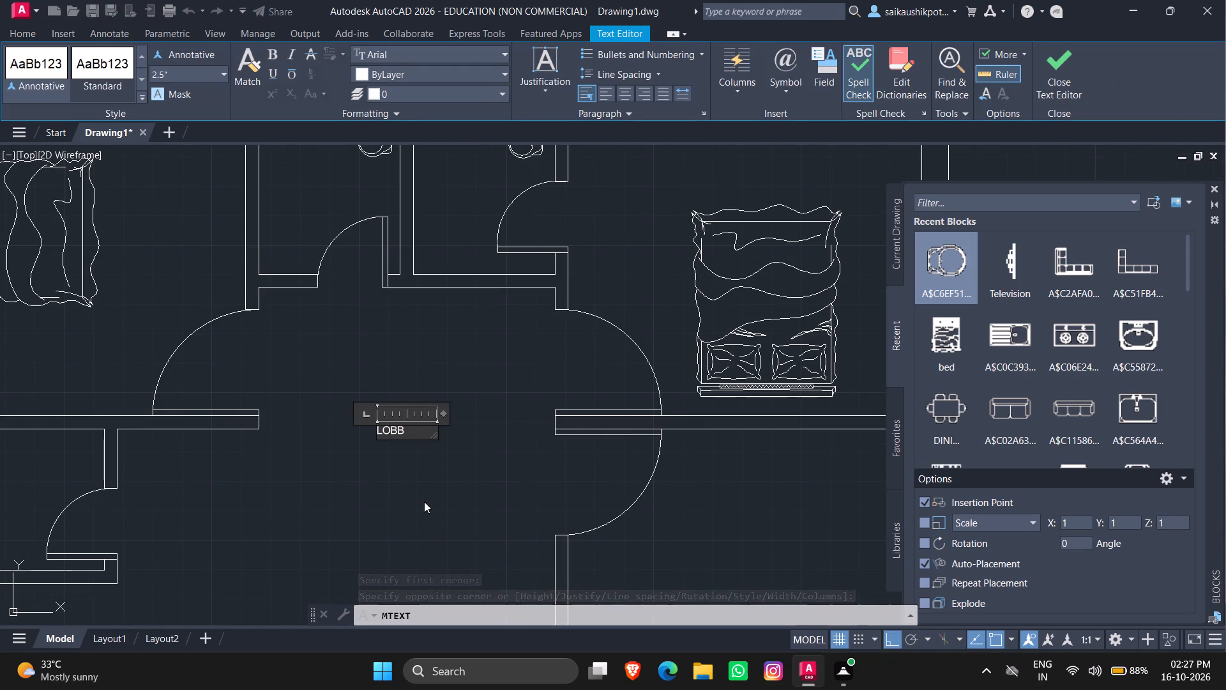
key(y)
key(space)
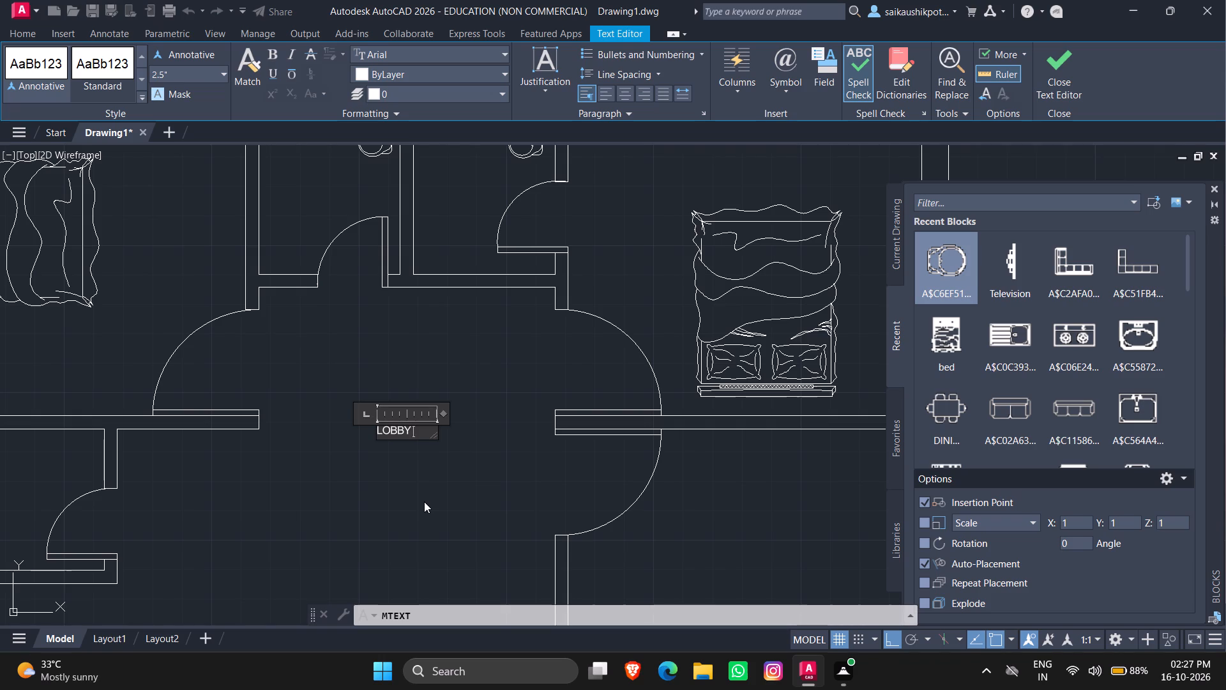
key(Return)
text(5'6" X)
key(space)
text(10'3")
key(Escape)
key(Return)
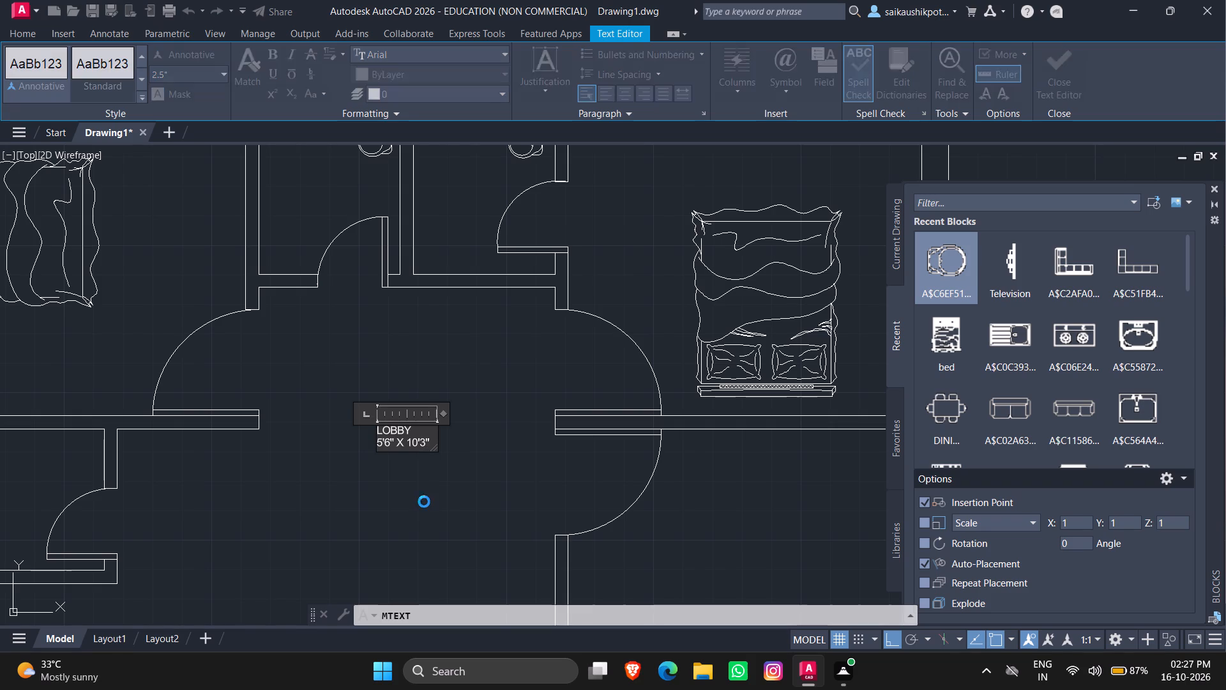
Indent the word LOBBY with leading spaces so it is centred above the label's size line.
click(397, 440)
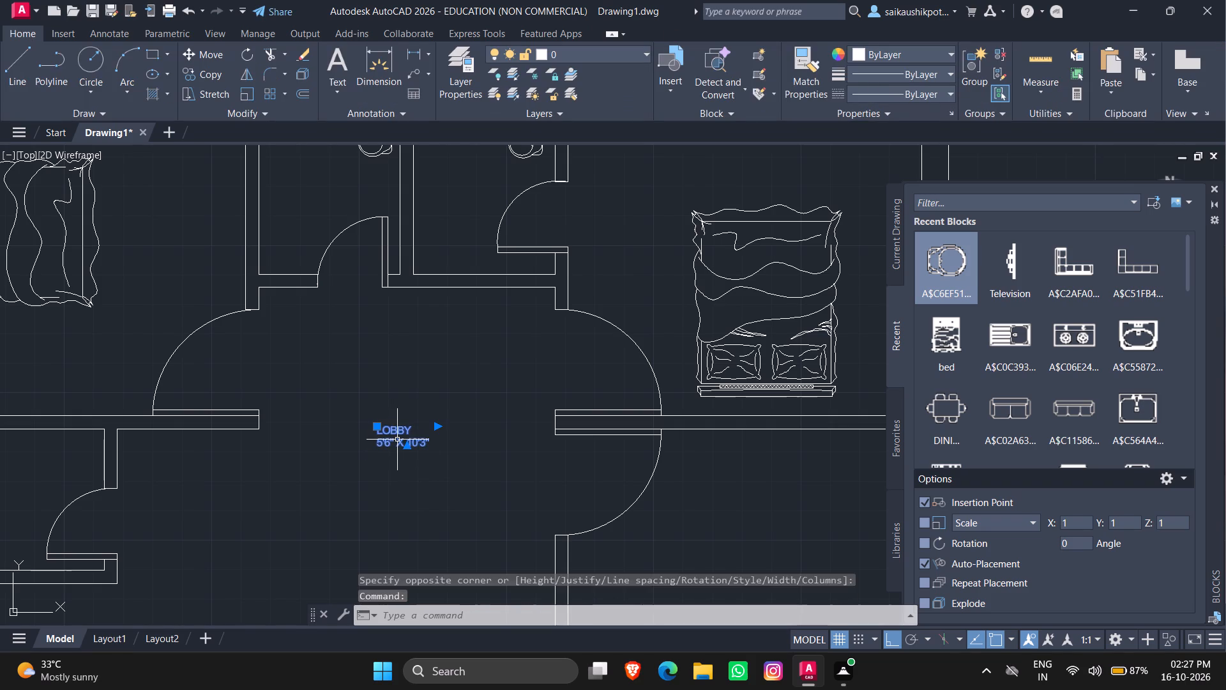
double_click(397, 440)
click(377, 434)
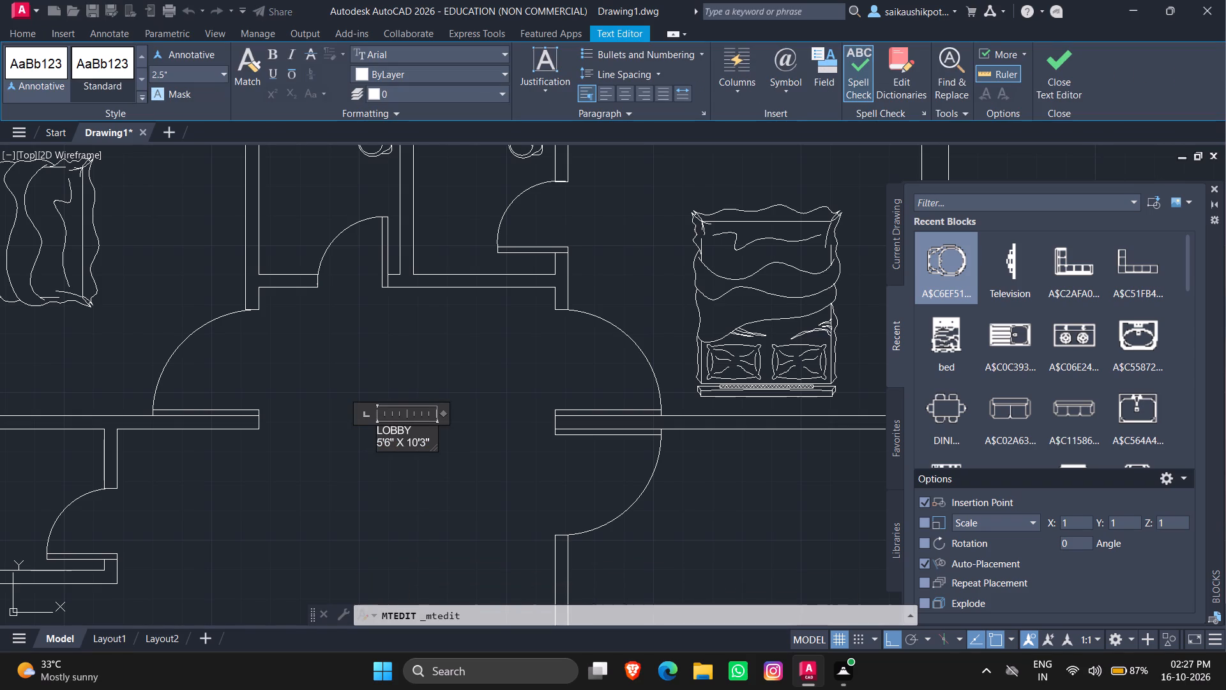
key(space)
key(space)
key(space)
key(space)
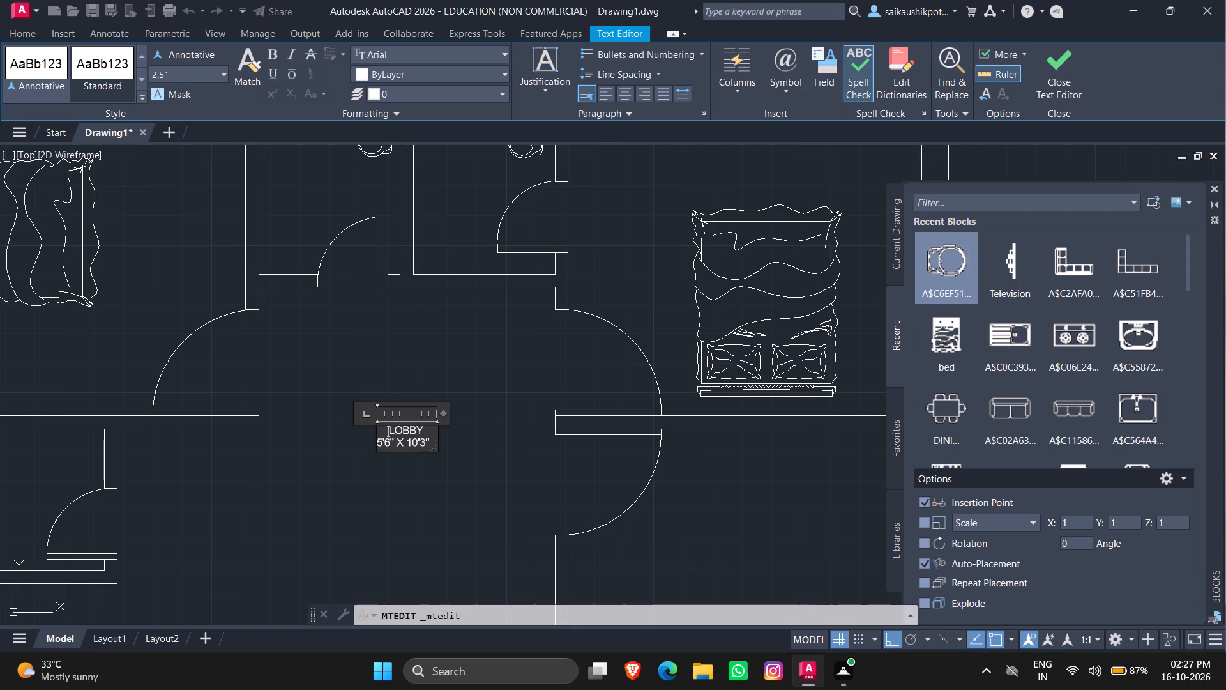
key(BackSpace)
key(Escape)
key(Escape)
key(Escape)
key(Return)
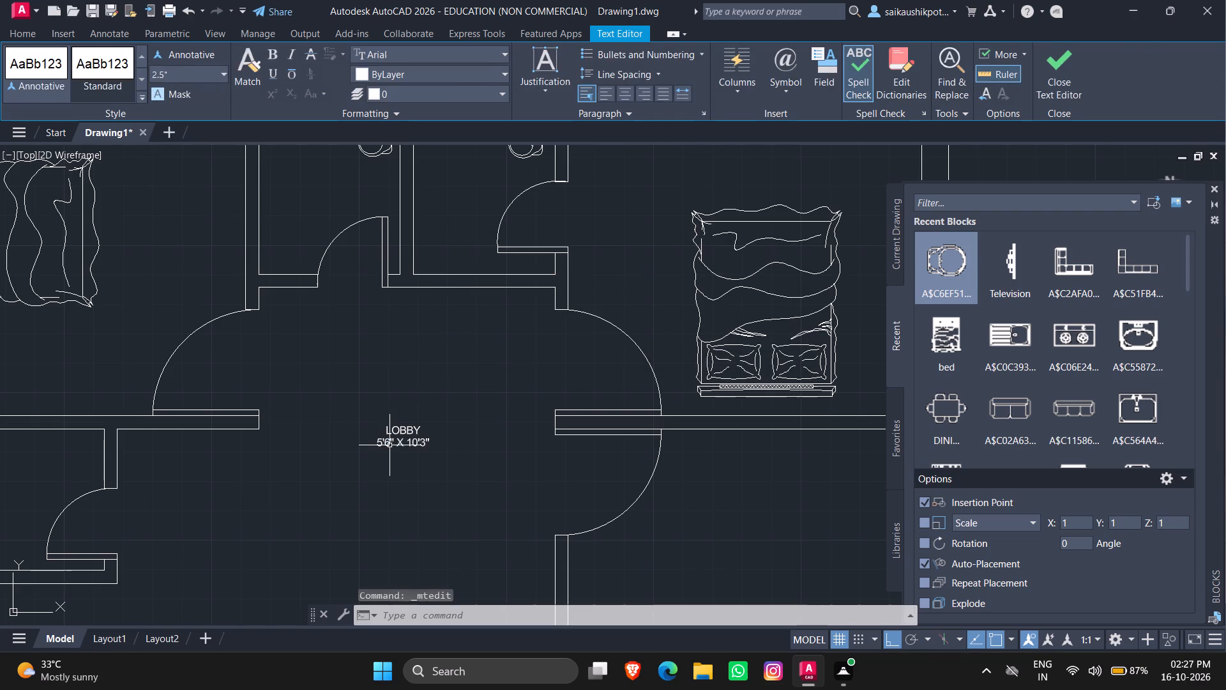
Scale the lobby label up about 3 times, using a base point near the start of the word LOBBY.
scroll(391, 445, up, 2)
click(398, 422)
click(372, 406)
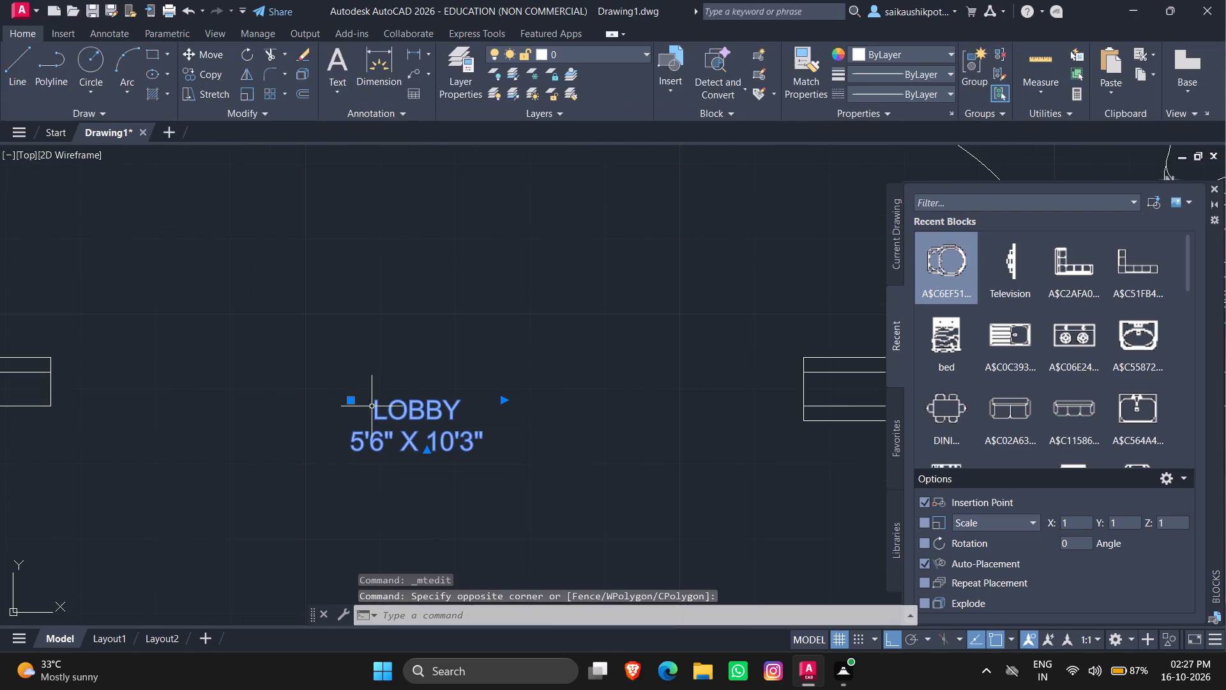
text(SC)
key(Return)
click(375, 417)
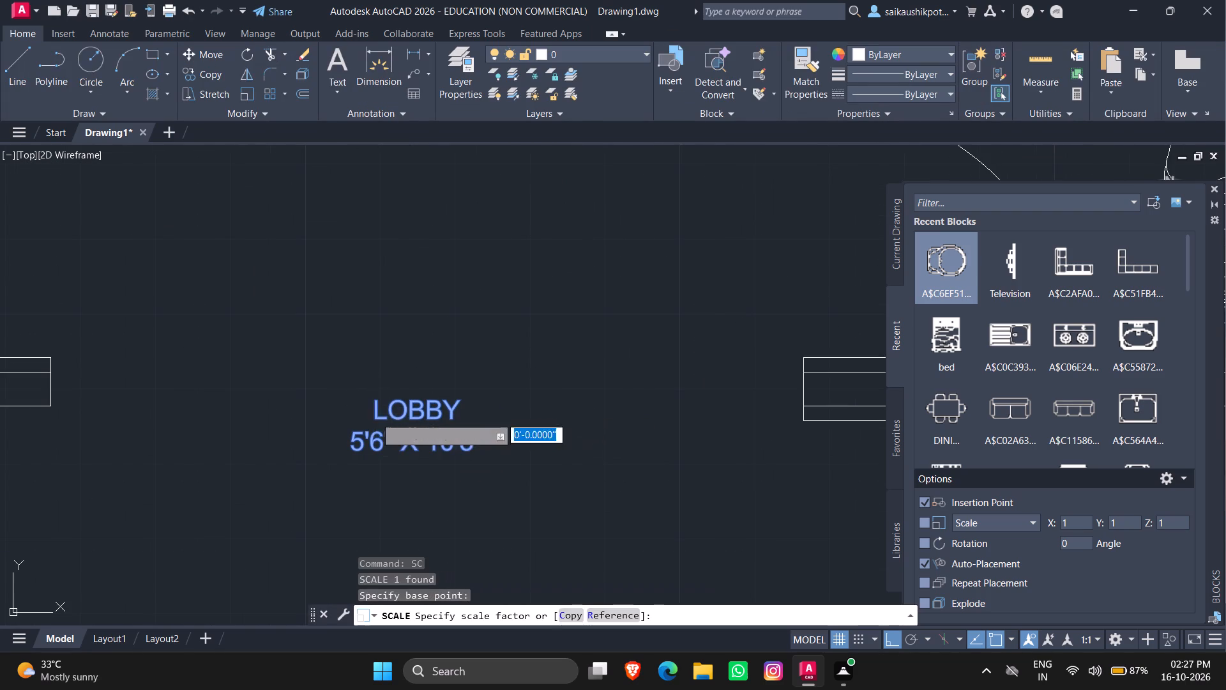
scroll(339, 440, down, 6)
scroll(468, 416, up, 2)
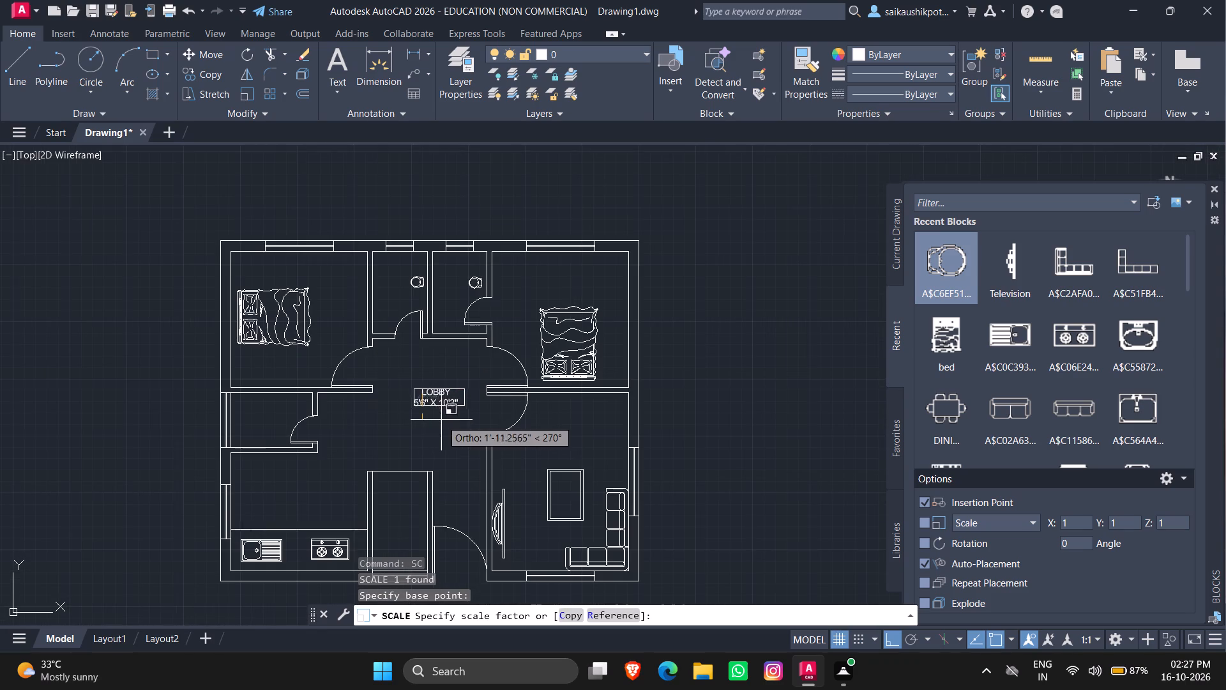
scroll(442, 420, up, 2)
click(384, 452)
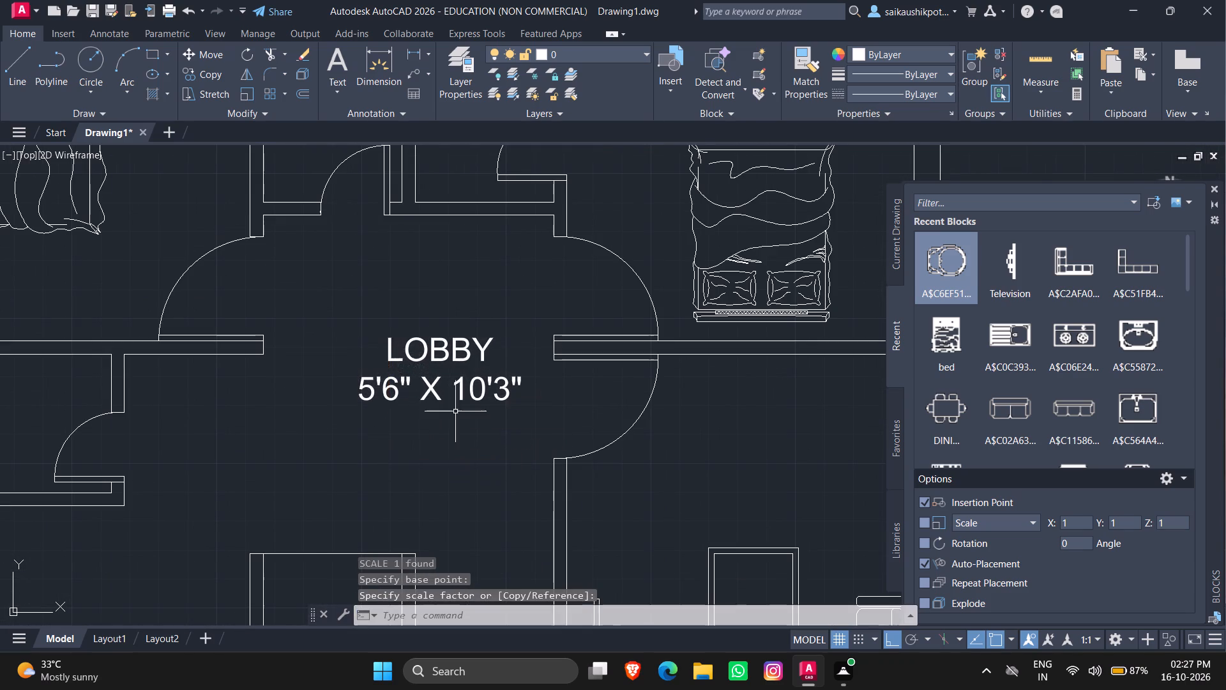
Copy the lobby label and paste the duplicate in the sofa room, above the coffee table.
scroll(490, 360, up, 2)
click(390, 346)
scroll(344, 376, down, 3)
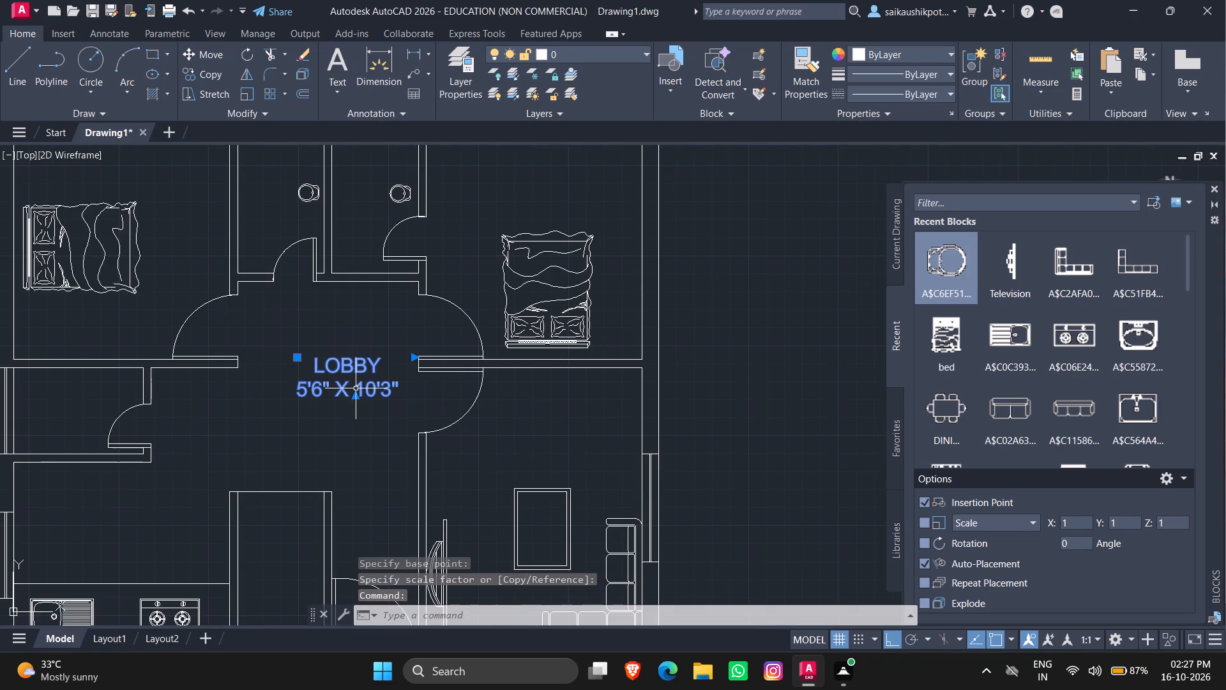
key(ctrl+c)
key(ctrl+v)
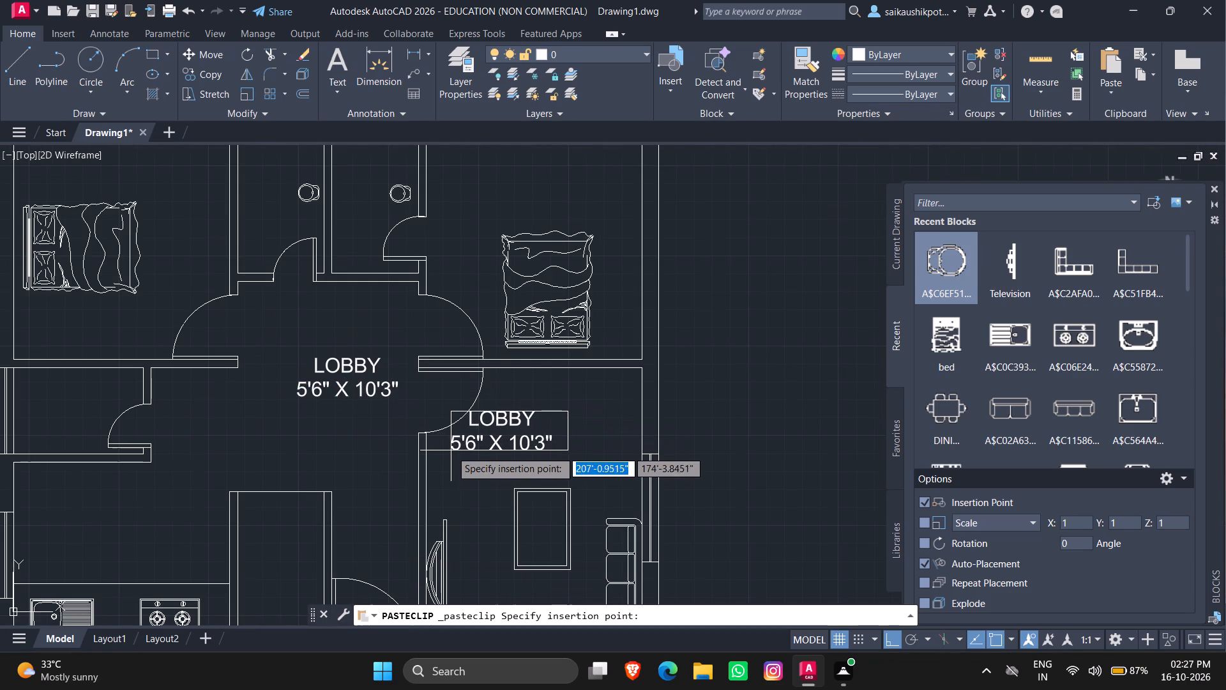
click(494, 442)
Replace the word LOBBY in the pasted label with DRAWING, removing its leading spaces.
triple_click(514, 411)
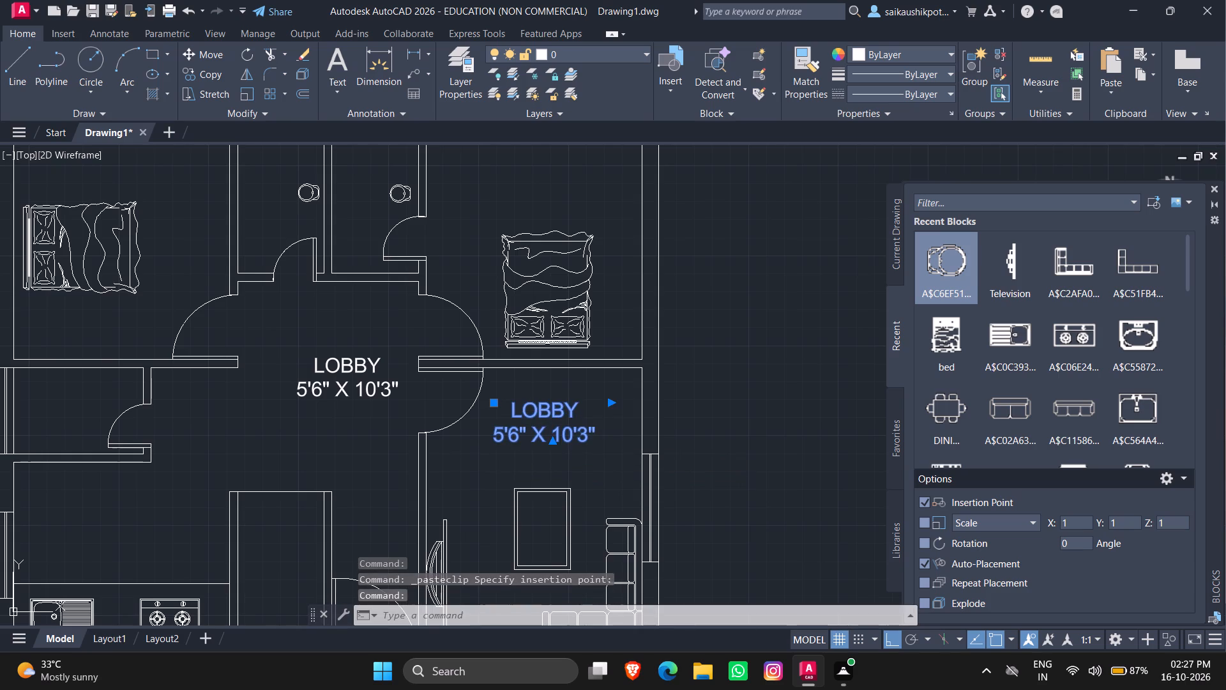
drag(579, 415, 571, 414)
drag(558, 411, 503, 411)
click(589, 420)
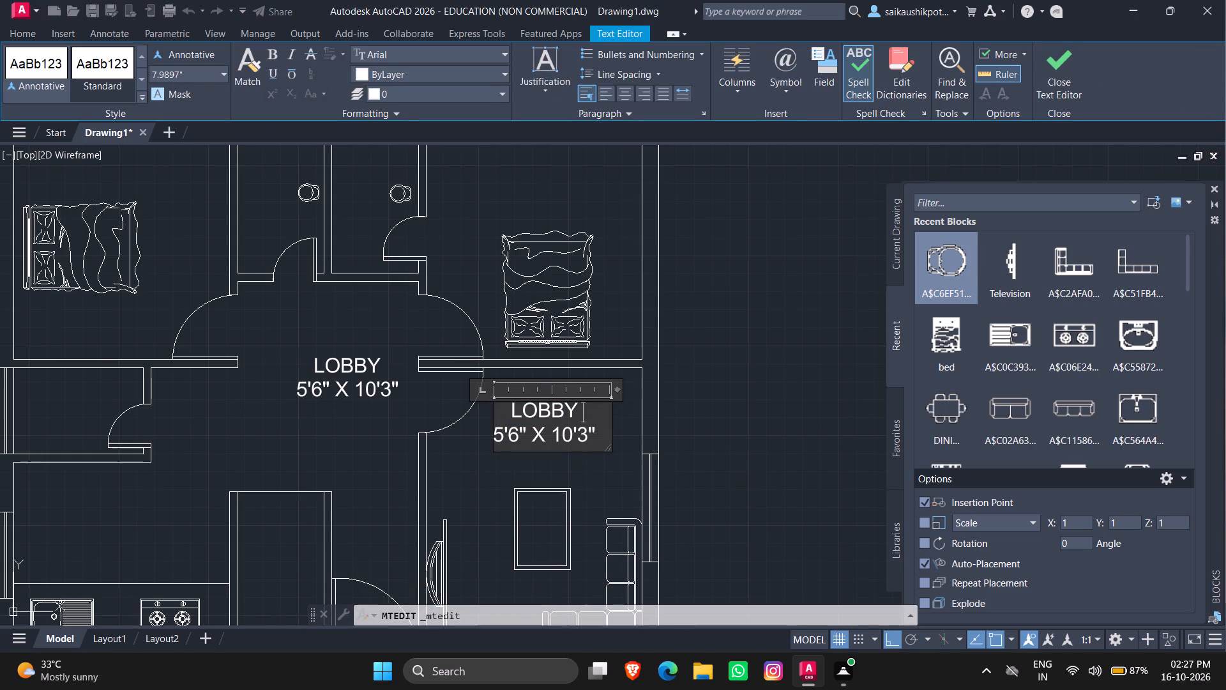
click(584, 410)
key(BackSpace)
key(BackSpace)
key(BackSpace)
key(BackSpace)
key(BackSpace)
key(BackSpace)
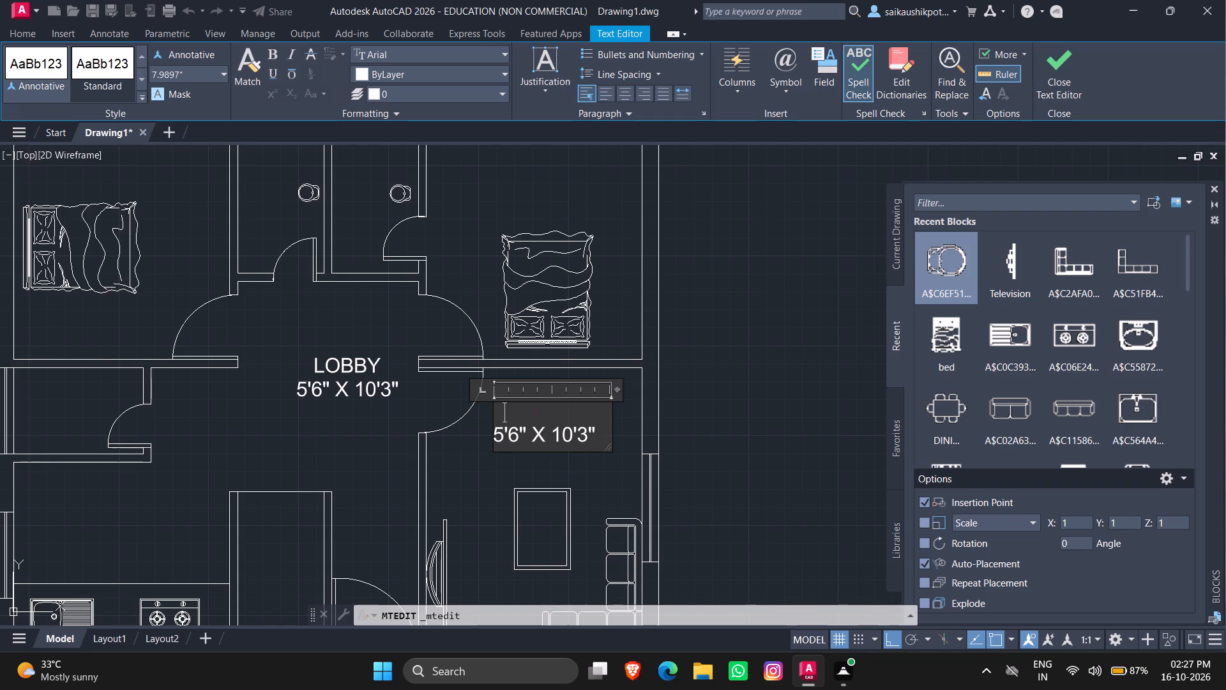
key(BackSpace)
key(BackSpace)
key(BackSpace)
text(DRAWING)
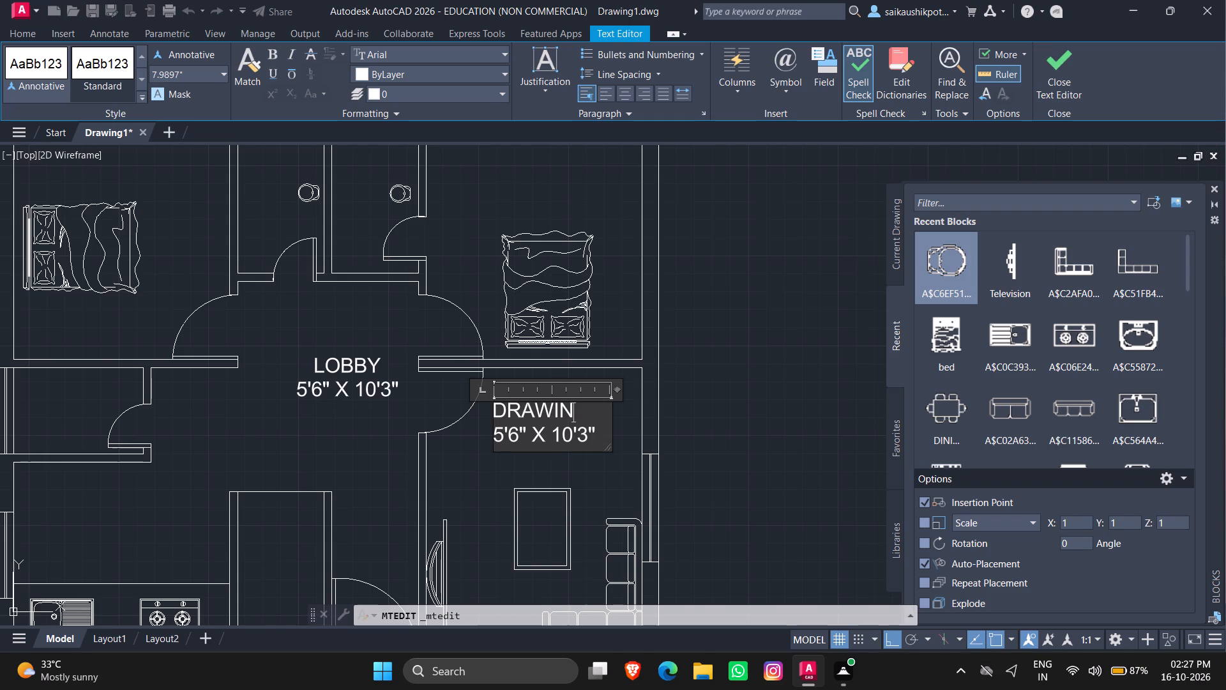
key(space)
Add ROOM on a new line beneath DRAWING, indented with two leading spaces to centre it.
key(Return)
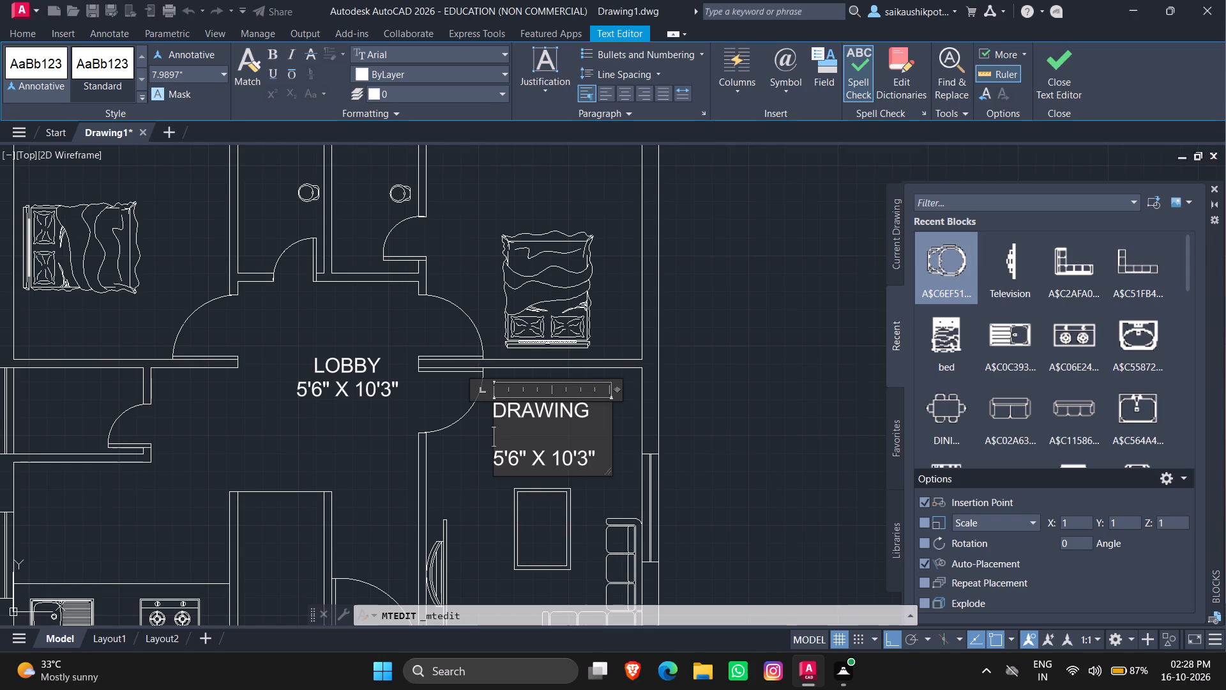
key(space)
key(r)
text(OOM)
key(Left)
key(Left)
key(Left)
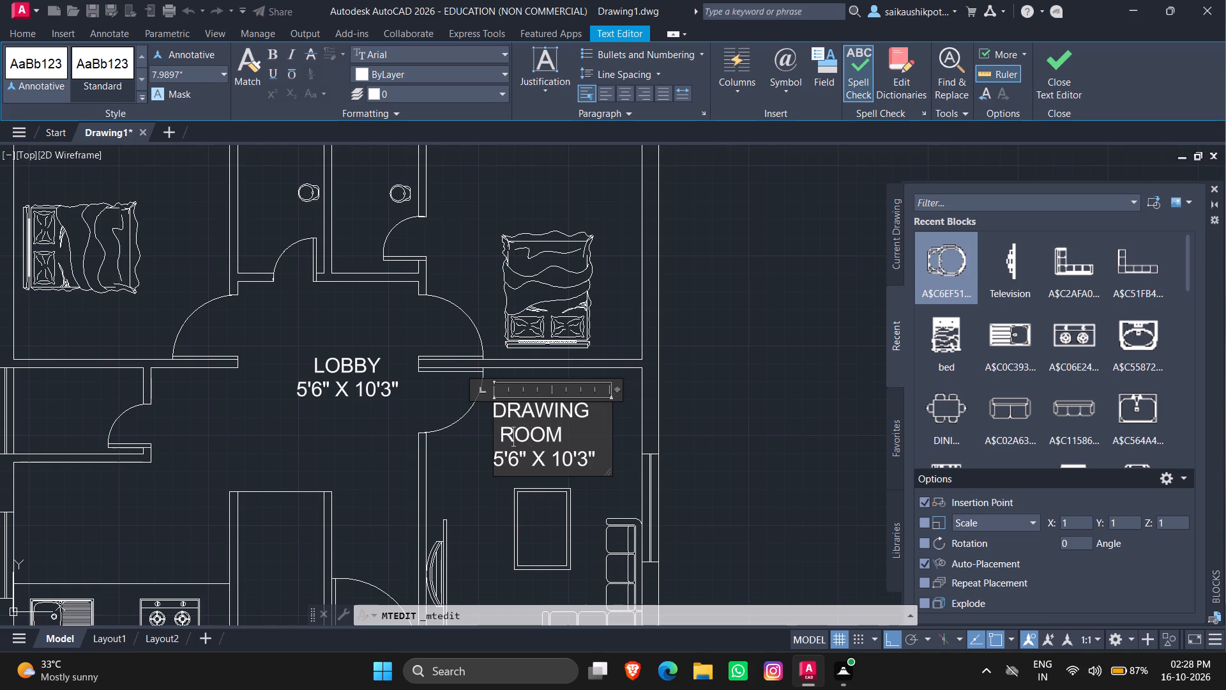
key(Left)
key(Left)
key(space)
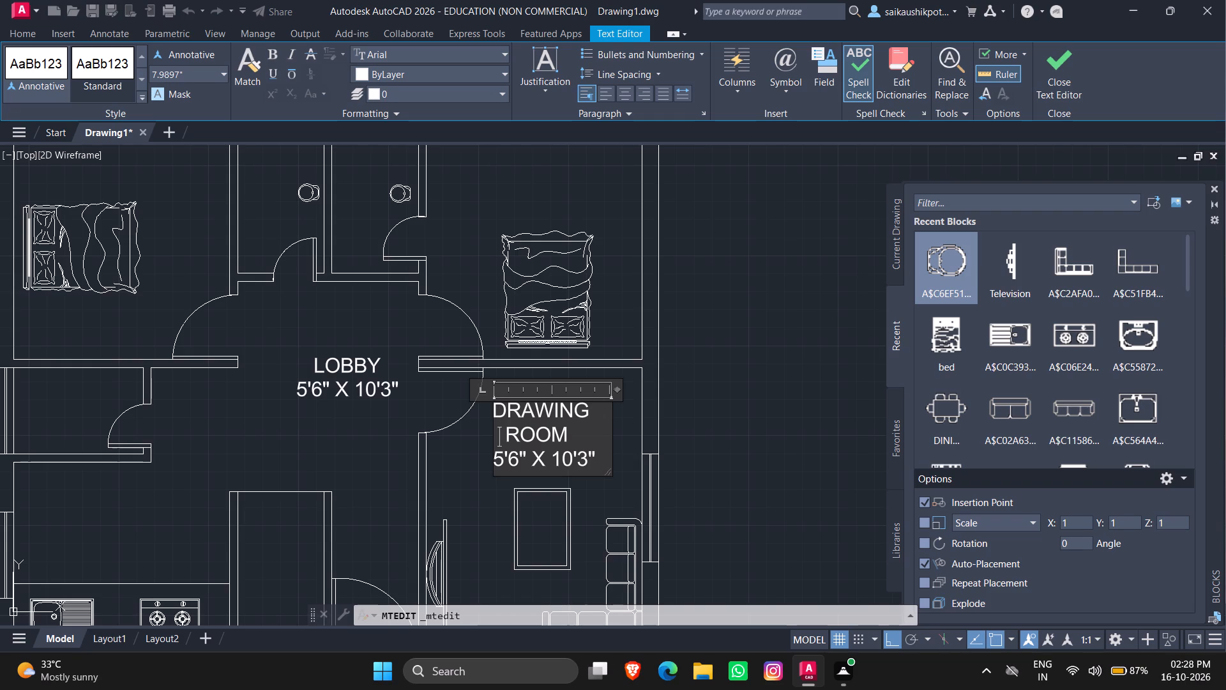
Replace the first dimension in the drawing room label's size line with 10'.
key(Down)
key(Right)
key(Right)
key(Right)
key(BackSpace)
key(BackSpace)
key(BackSpace)
key(BackSpace)
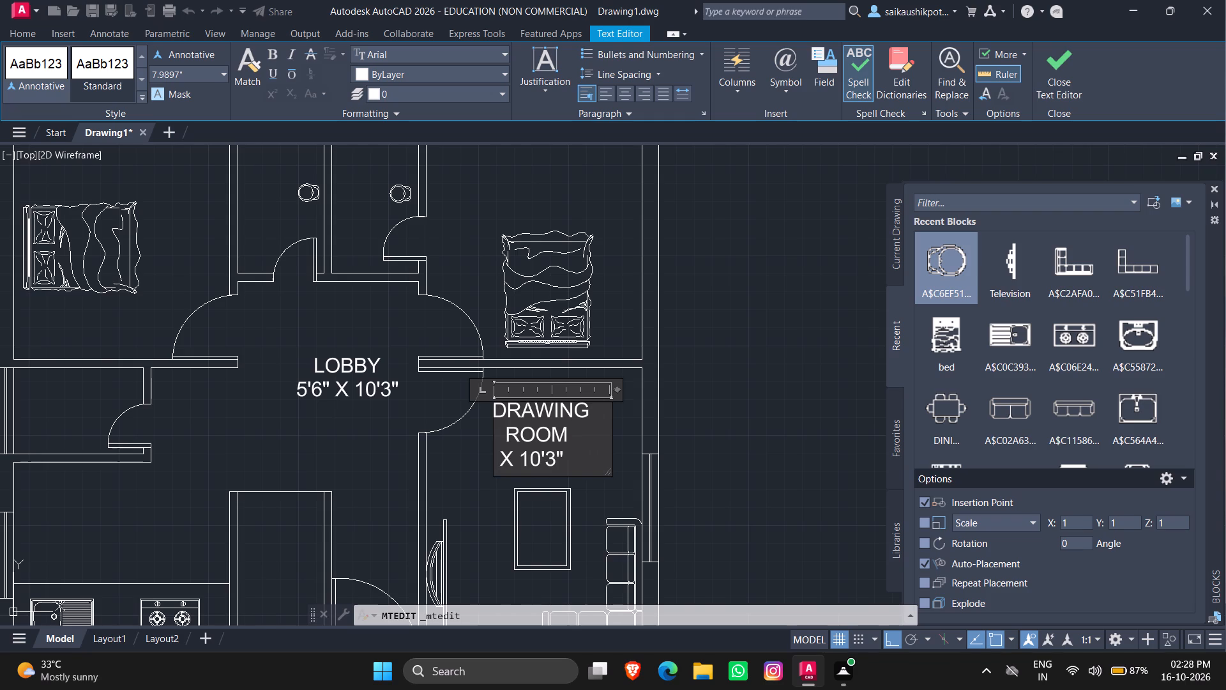
text(10)
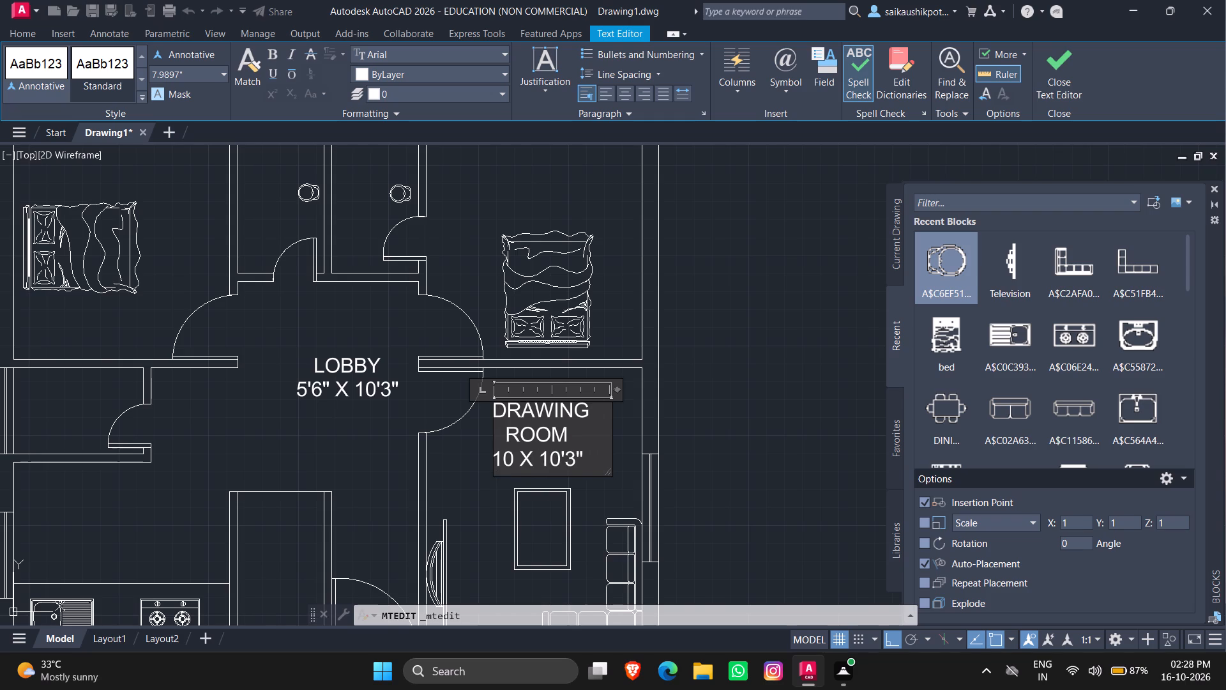
key(apostrophe)
Replace the second dimension in the drawing room label with 13' and finish editing the text.
key(Right)
key(Right)
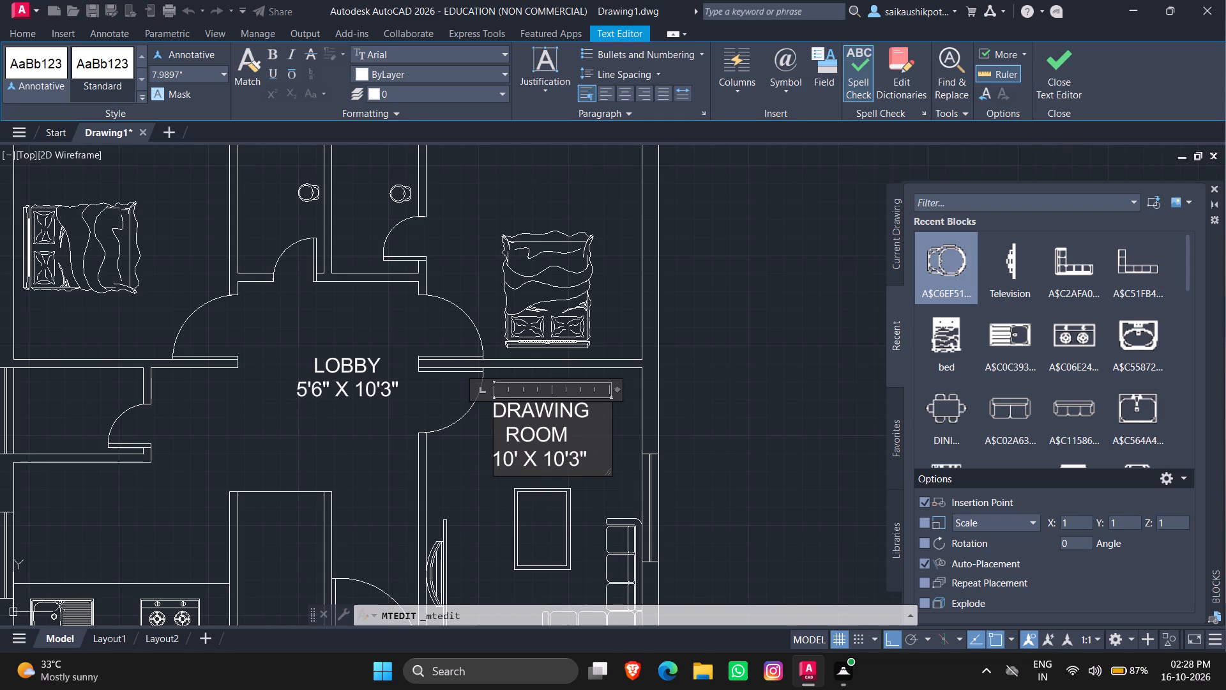
key(Right)
key(Right)
key(Right)
key(Right)
key(Right)
key(Right)
key(BackSpace)
key(BackSpace)
key(BackSpace)
key(BackSpace)
text(3')
key(Escape)
key(Return)
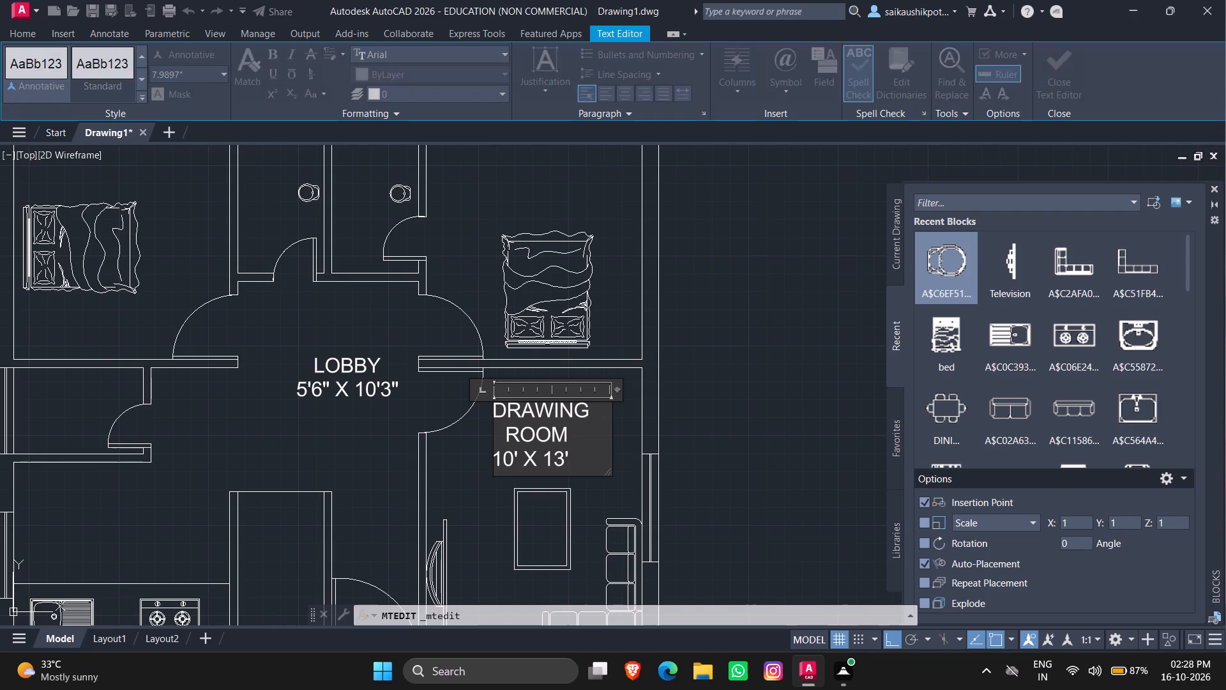
Paste another copy of the lobby label in the bedroom adjoining the drawing room, above the head-down bed.
scroll(616, 459, down, 1)
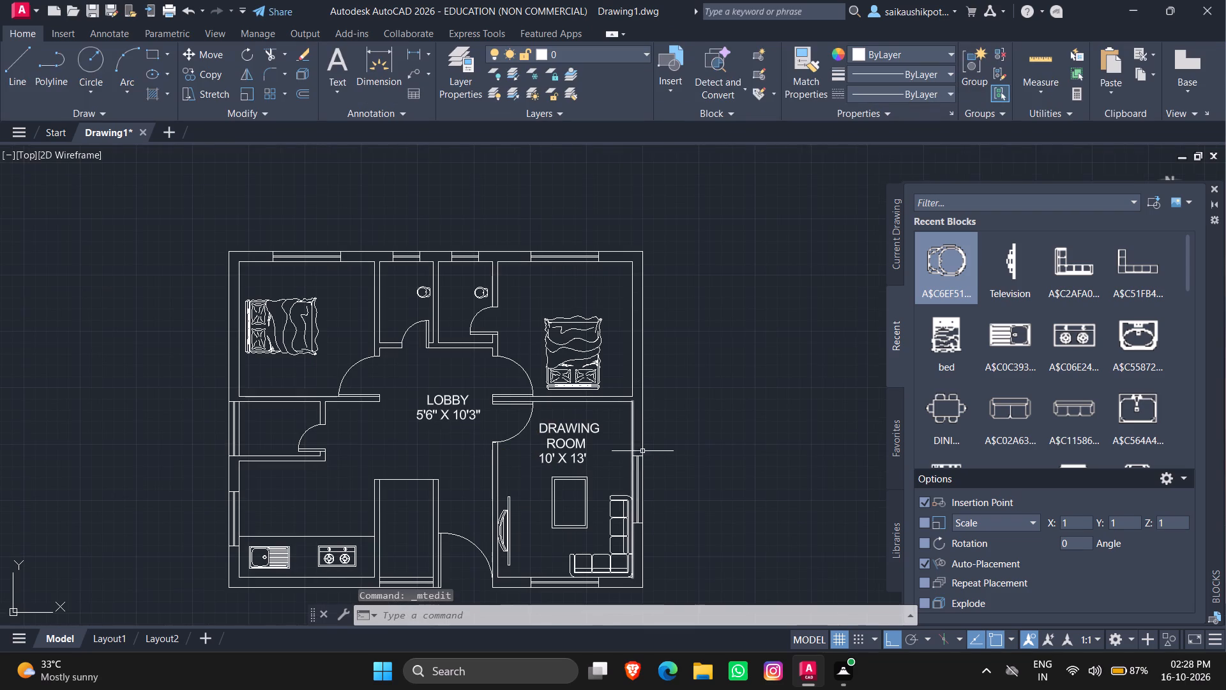
key(ctrl+v)
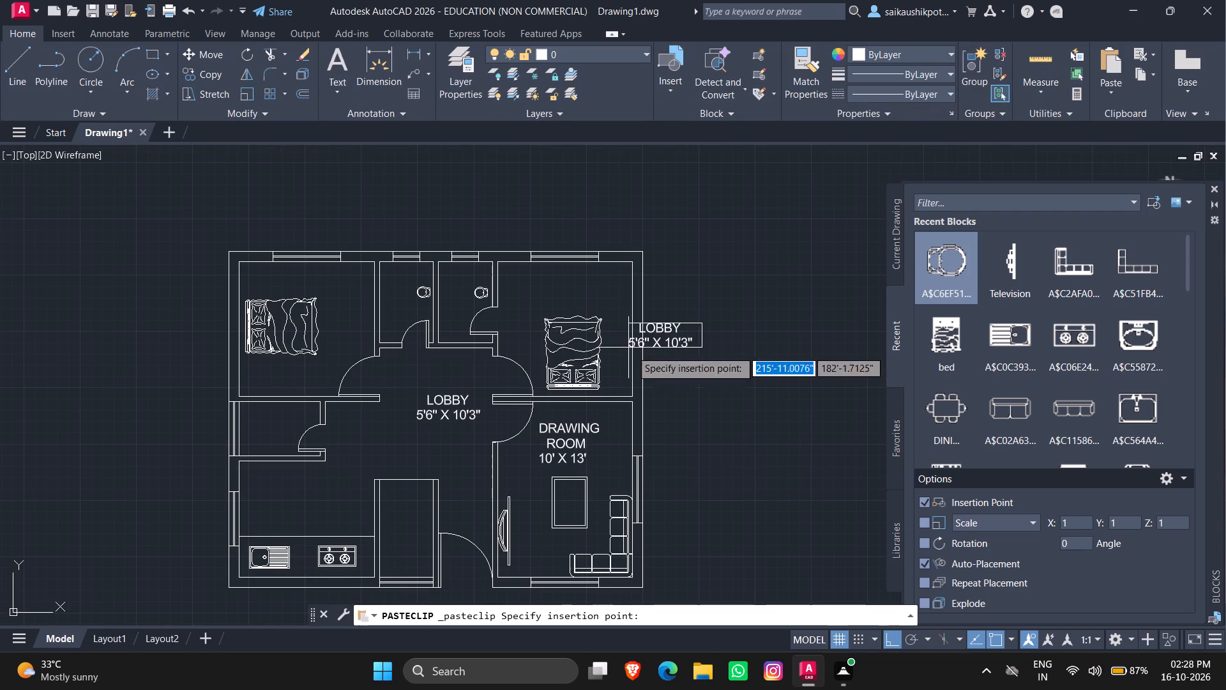
scroll(627, 509, down, 1)
scroll(572, 372, up, 4)
click(540, 422)
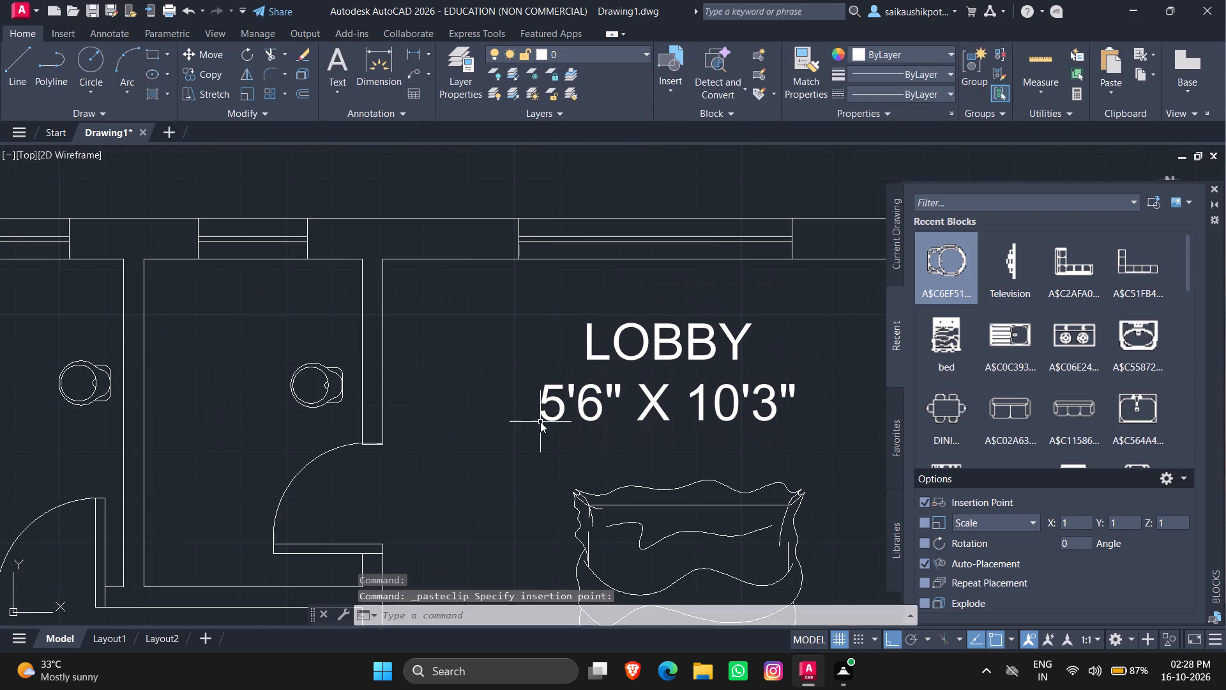
Replace the word LOBBY in the pasted label with BEDROOM, keeping it on the first line.
double_click(591, 341)
click(749, 354)
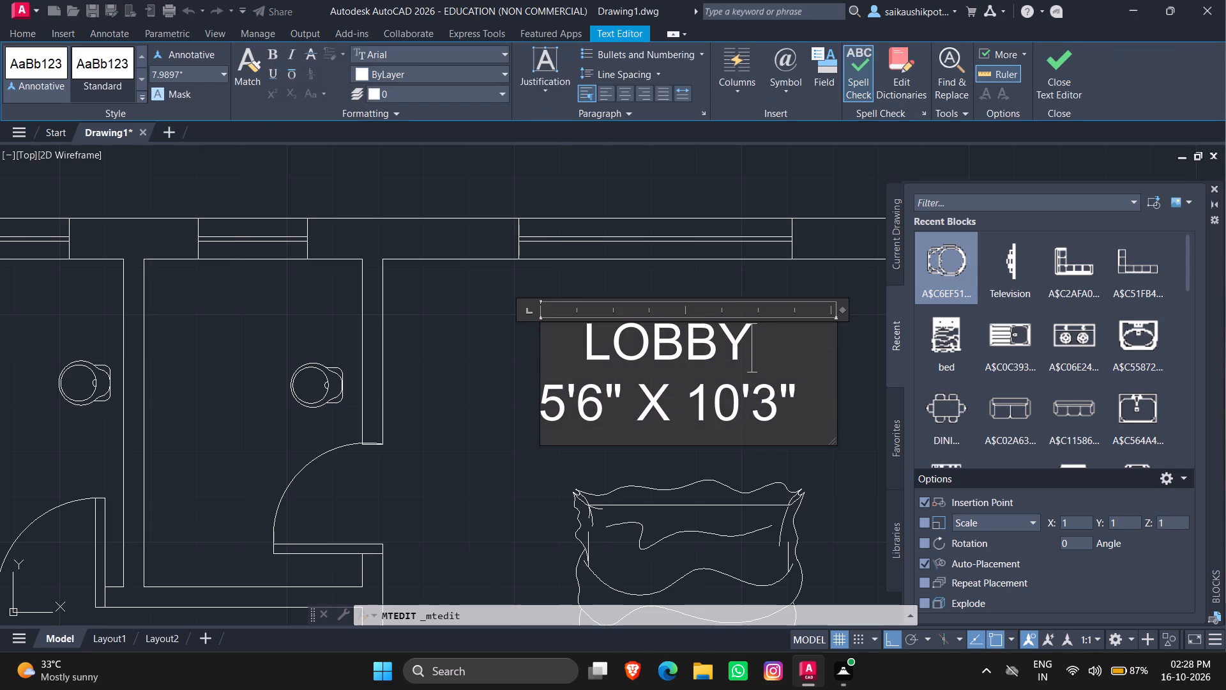
key(BackSpace)
key(BackSpace)
key(BackSpace)
key(BackSpace)
key(BackSpace)
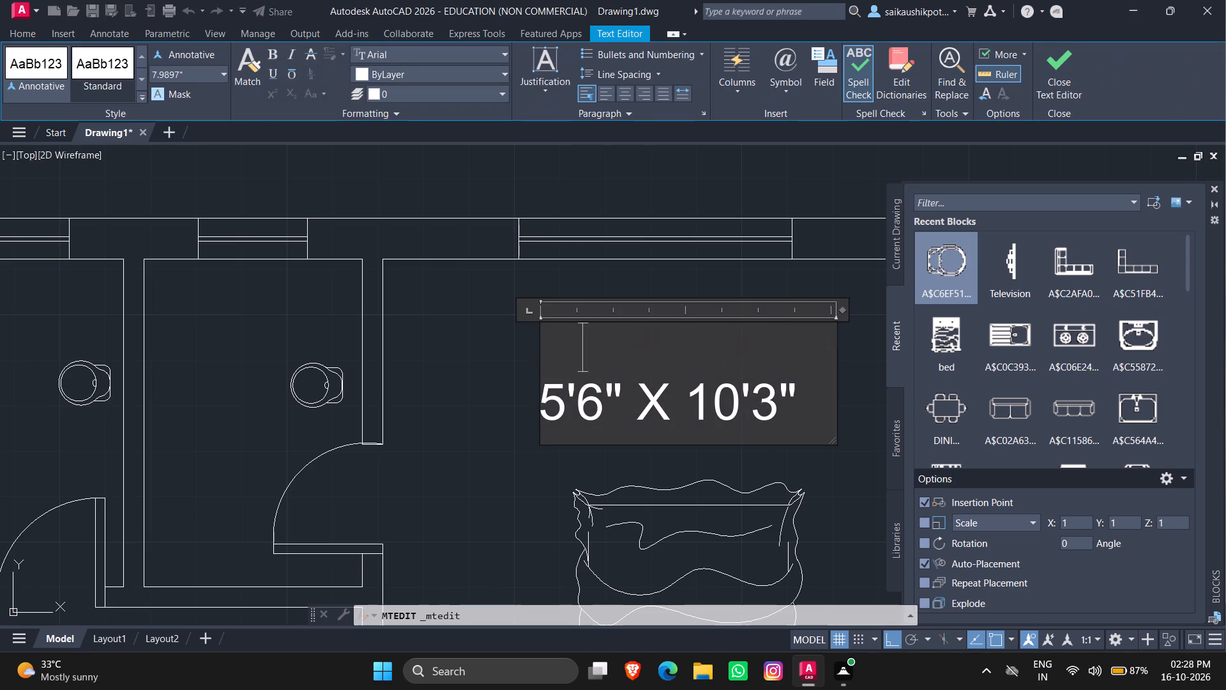
text(BEDROOM)
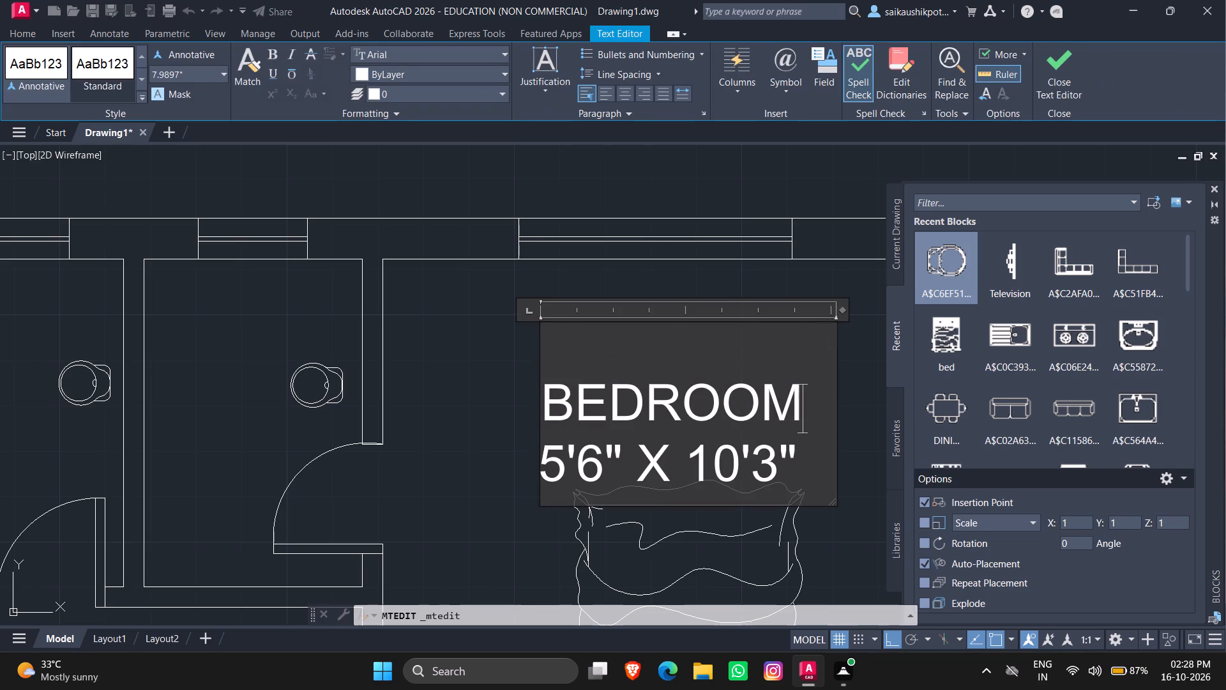
key(Down)
key(Up)
key(Up)
key(BackSpace)
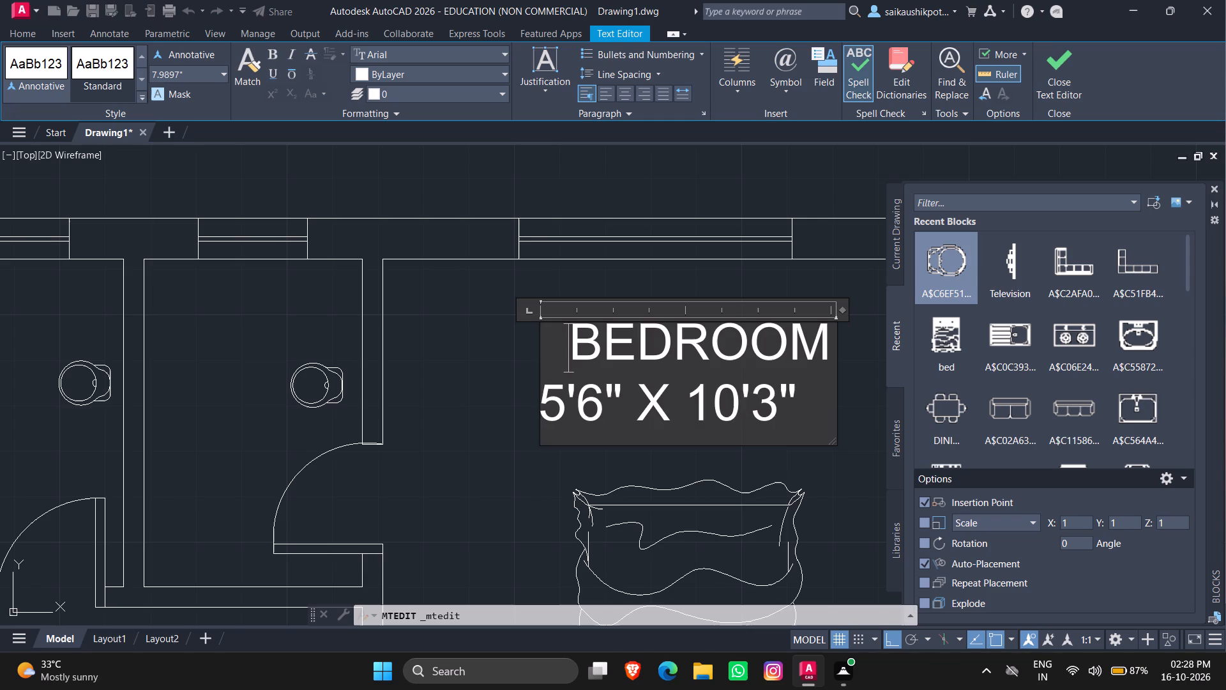
Replace the first dimension in the bedroom label's size line with 10'.
key(Down)
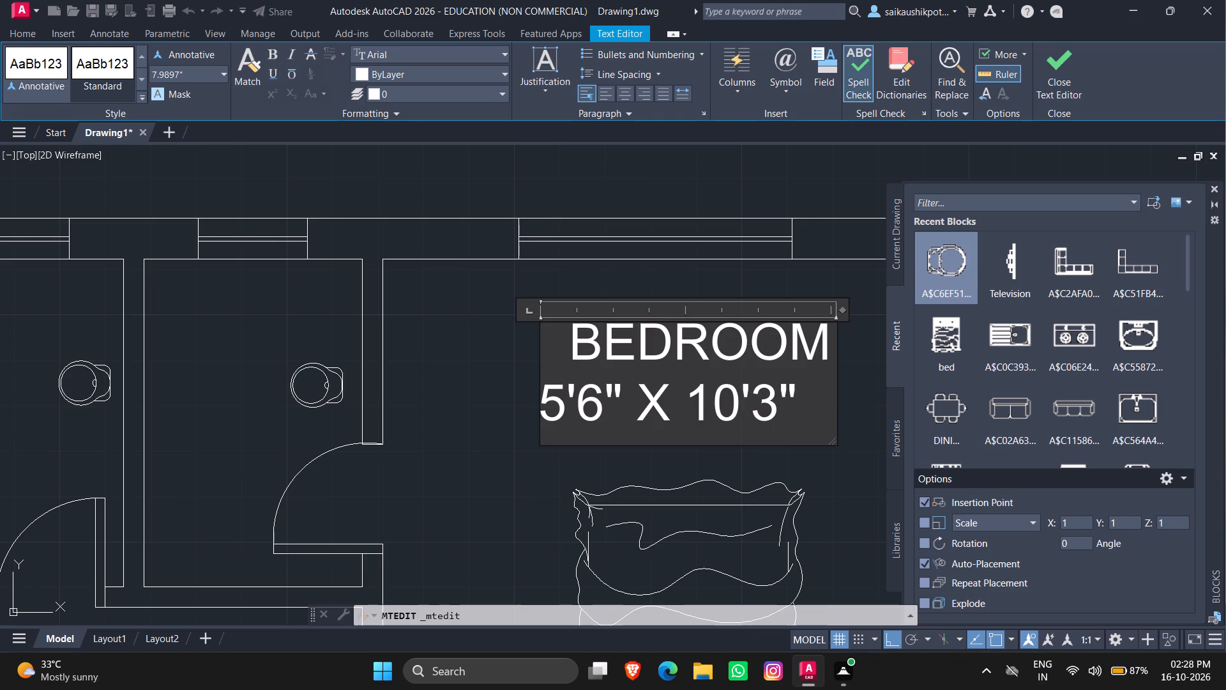
key(Right)
key(Right)
key(Right)
key(Right)
key(Right)
key(Left)
key(Left)
key(BackSpace)
key(BackSpace)
key(BackSpace)
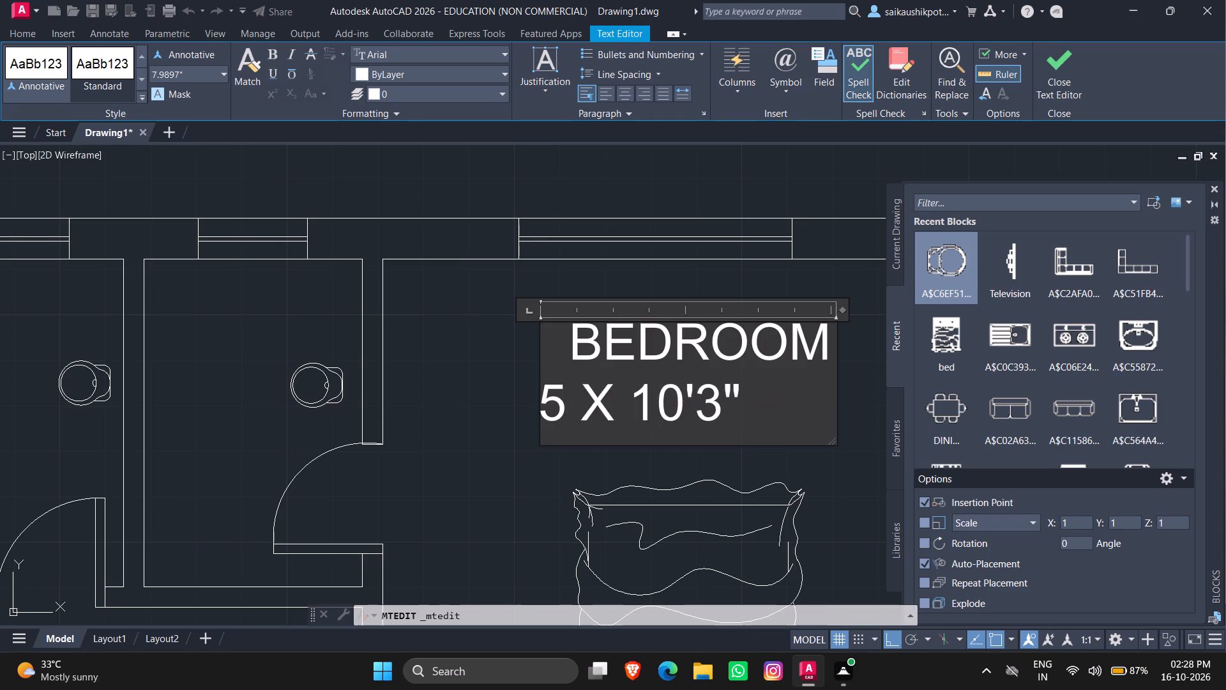
key(BackSpace)
text(10')
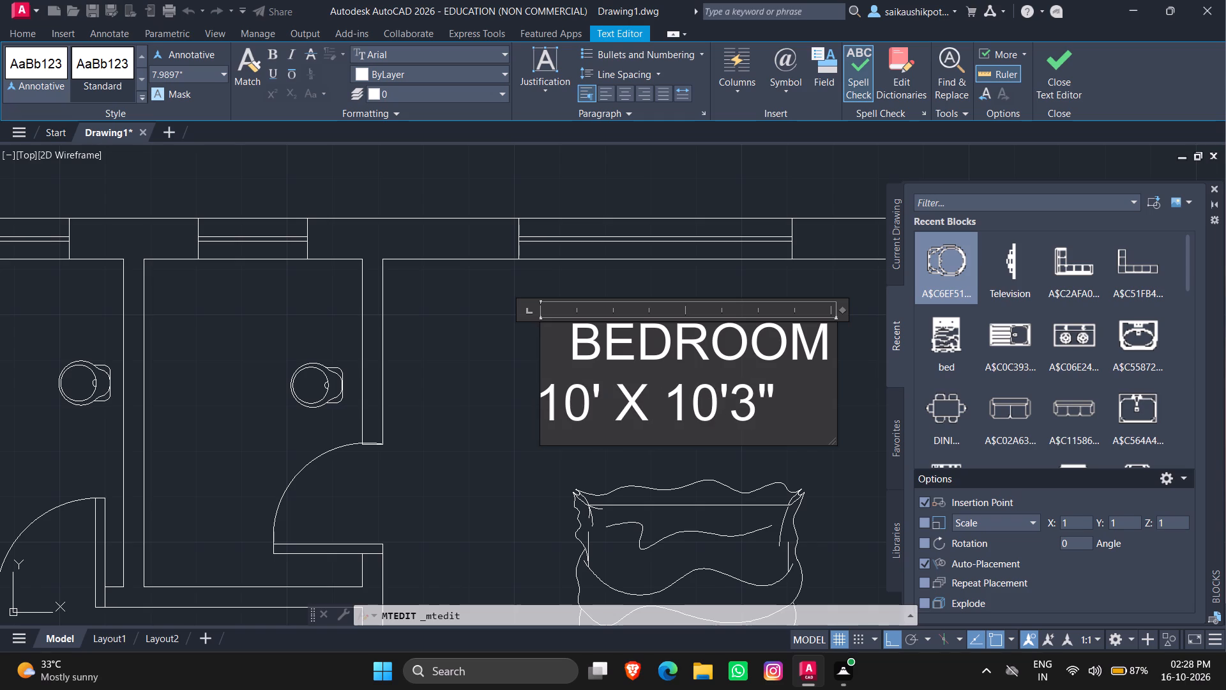
Replace the second dimension in the bedroom label with 10' and finish editing the text.
key(Right)
key(Right)
key(Right)
key(Right)
key(Right)
key(Right)
key(Right)
key(Right)
key(BackSpace)
key(BackSpace)
key(BackSpace)
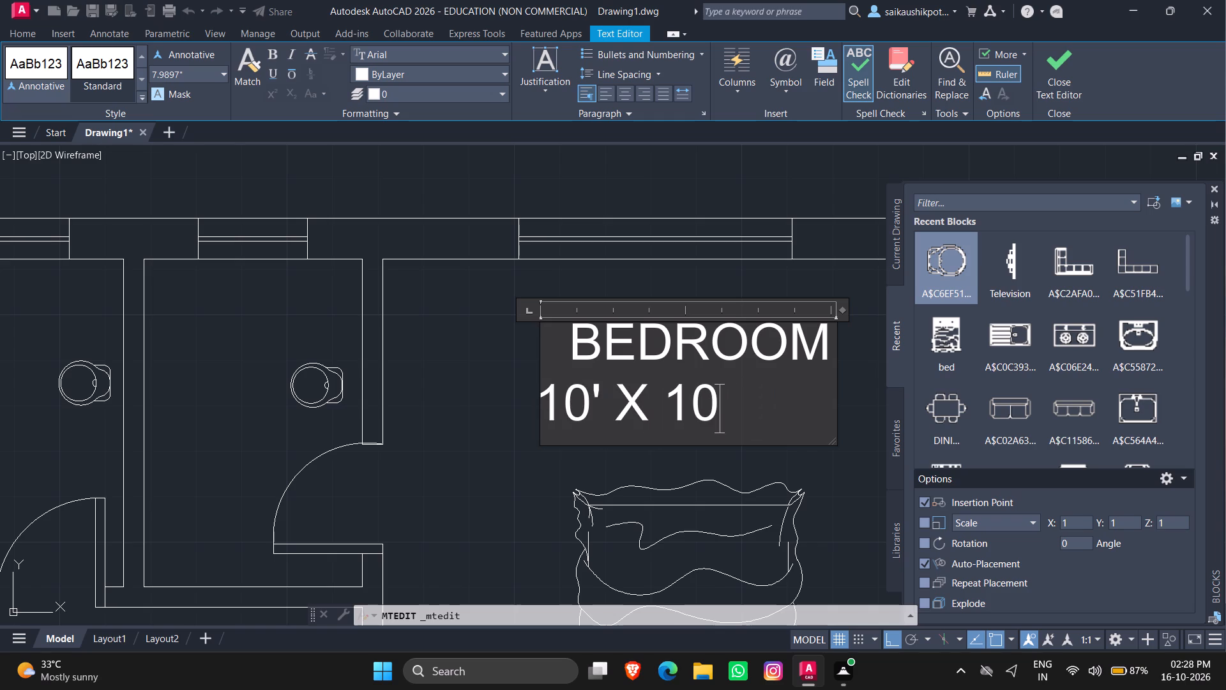
key(apostrophe)
key(Escape)
key(Return)
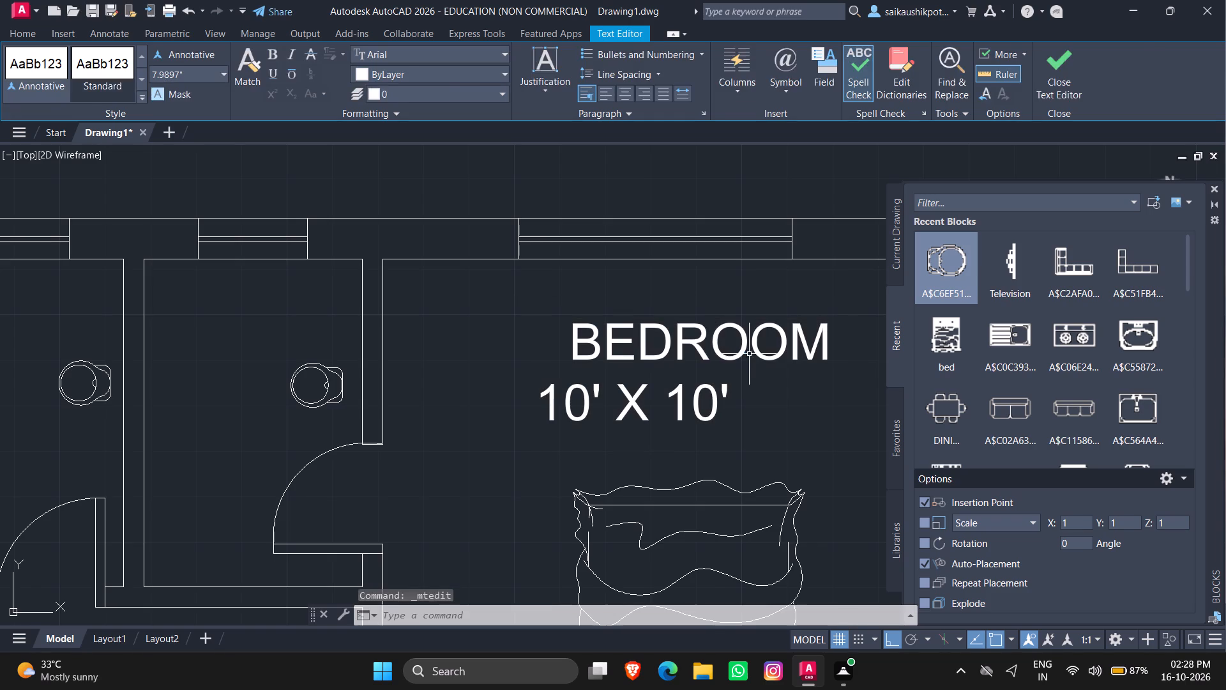
Centre the bedroom label's lines by removing the spaces before BEDROOM and adding two leading spaces before 10' X 10'.
double_click(666, 357)
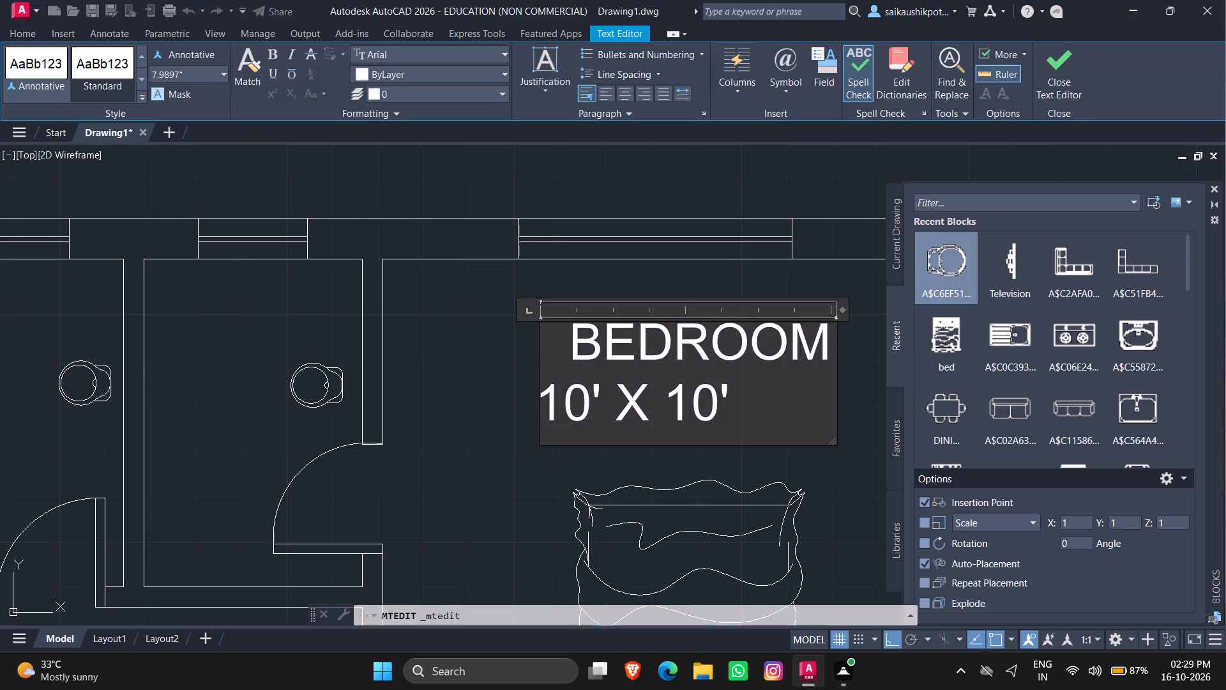
click(572, 344)
key(BackSpace)
key(BackSpace)
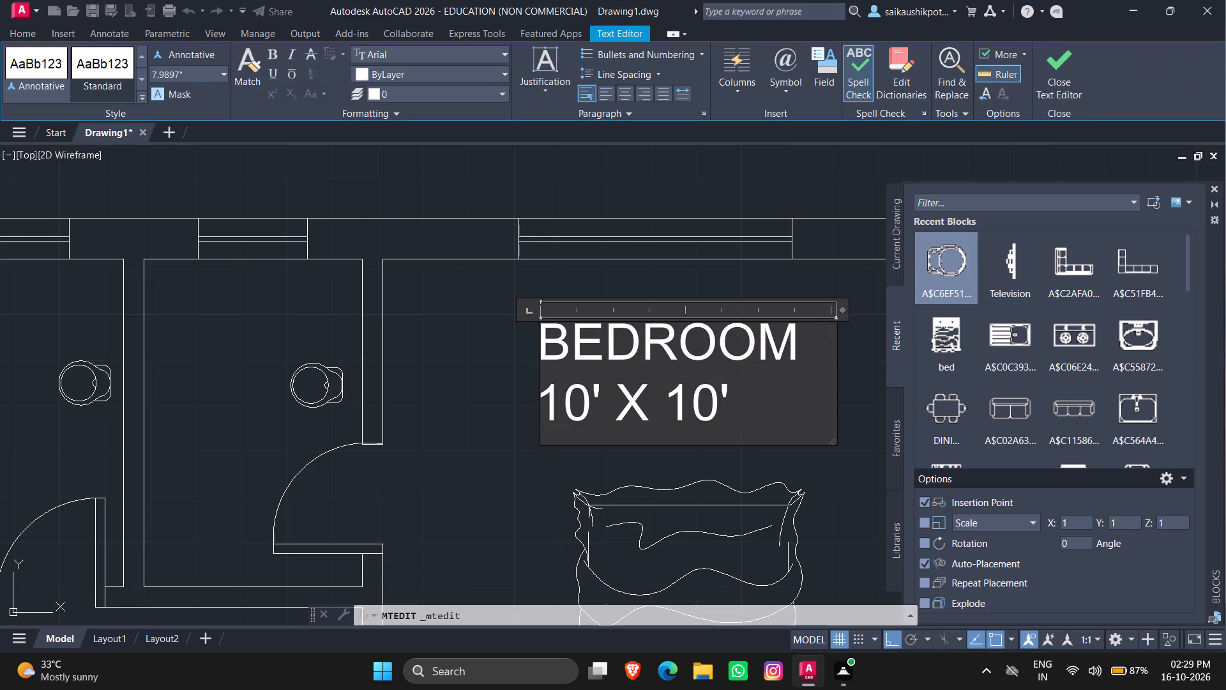
click(547, 397)
key(space)
key(space)
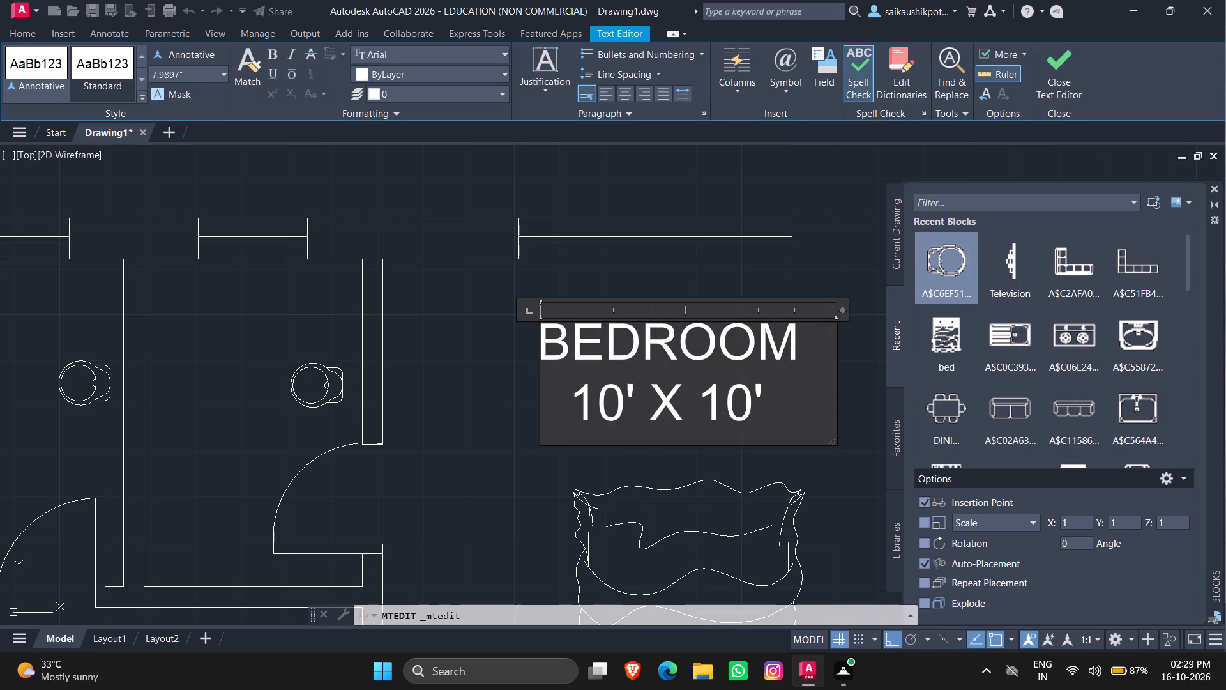
key(Escape)
key(Return)
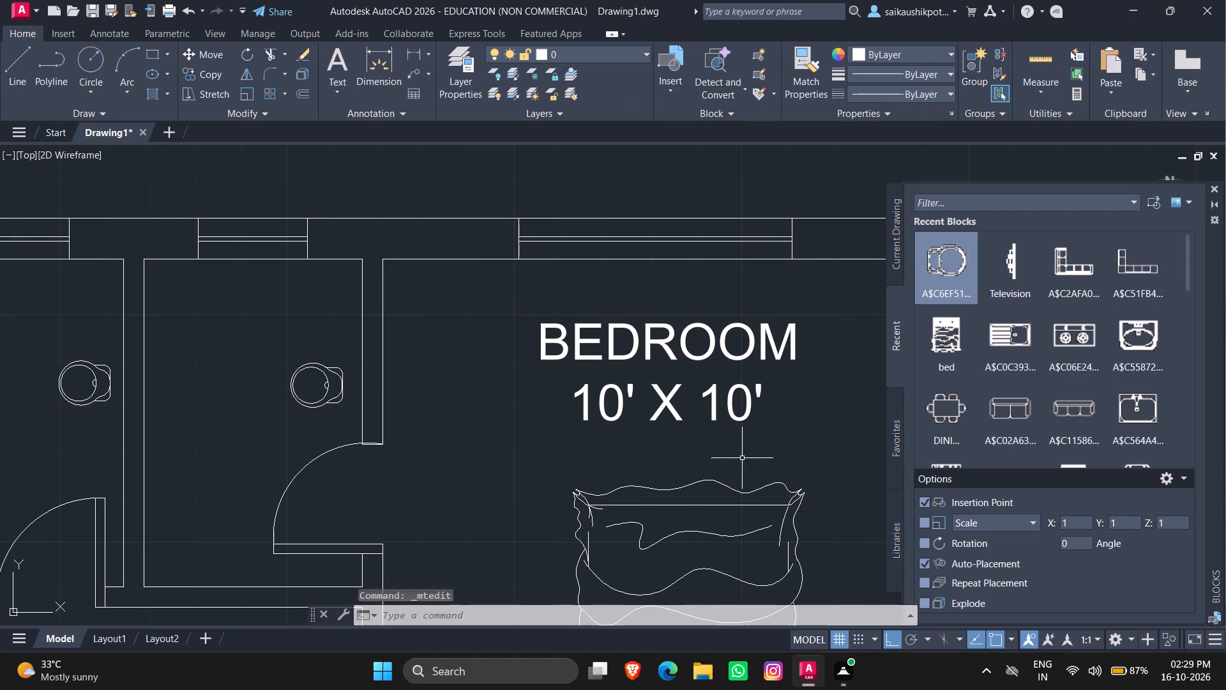
Paste another copy of the lobby label outside the plan, above the two bathrooms.
scroll(619, 431, down, 2)
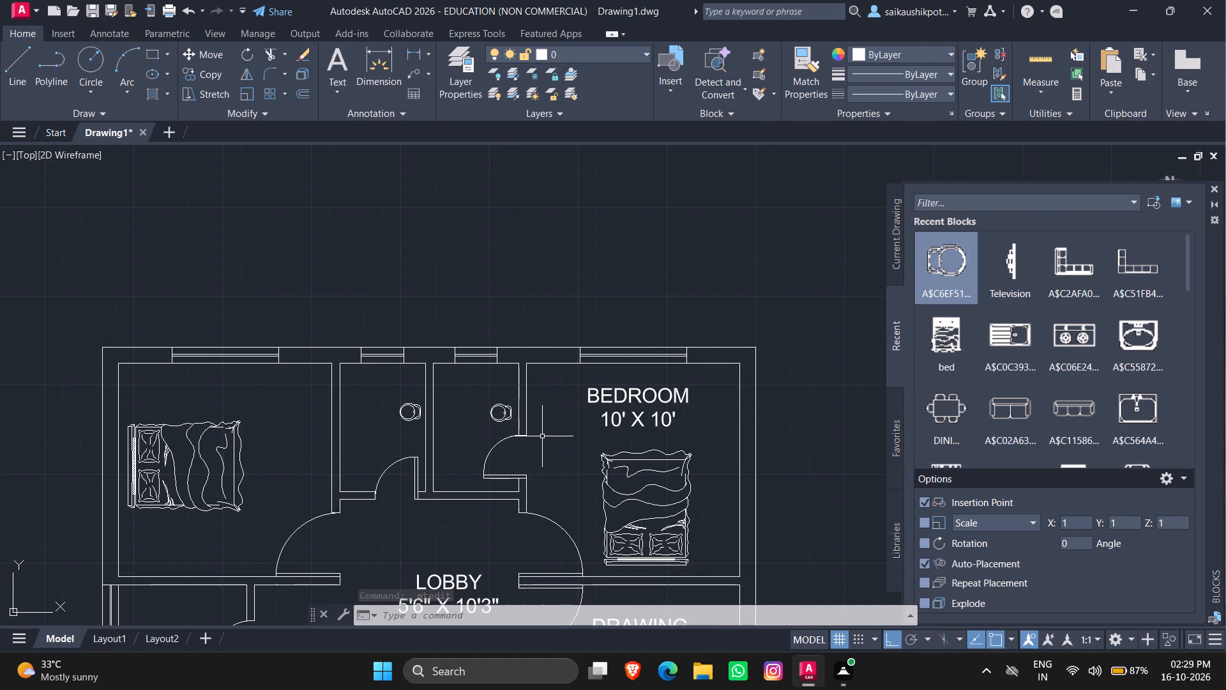
key(ctrl+v)
click(481, 296)
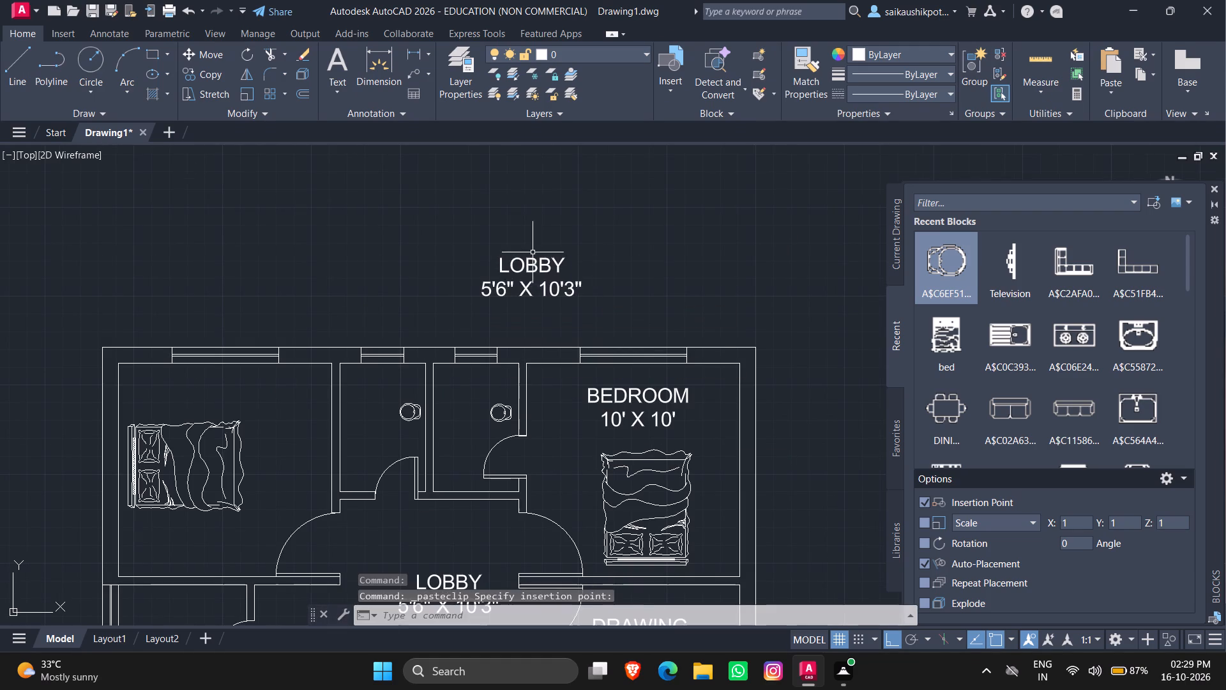
Scale the lobby label outside the plan down to slightly over half its size, using a base point near the start of LOBBY.
click(533, 252)
click(513, 277)
text(SC)
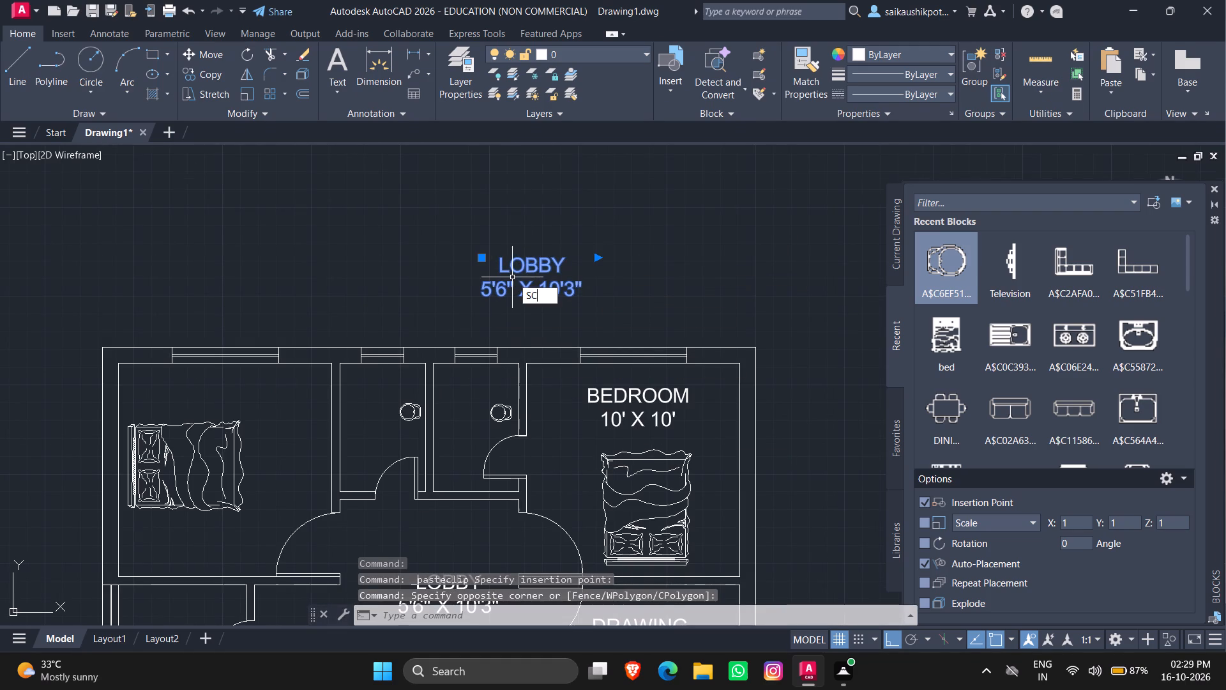
key(Return)
scroll(521, 292, up, 2)
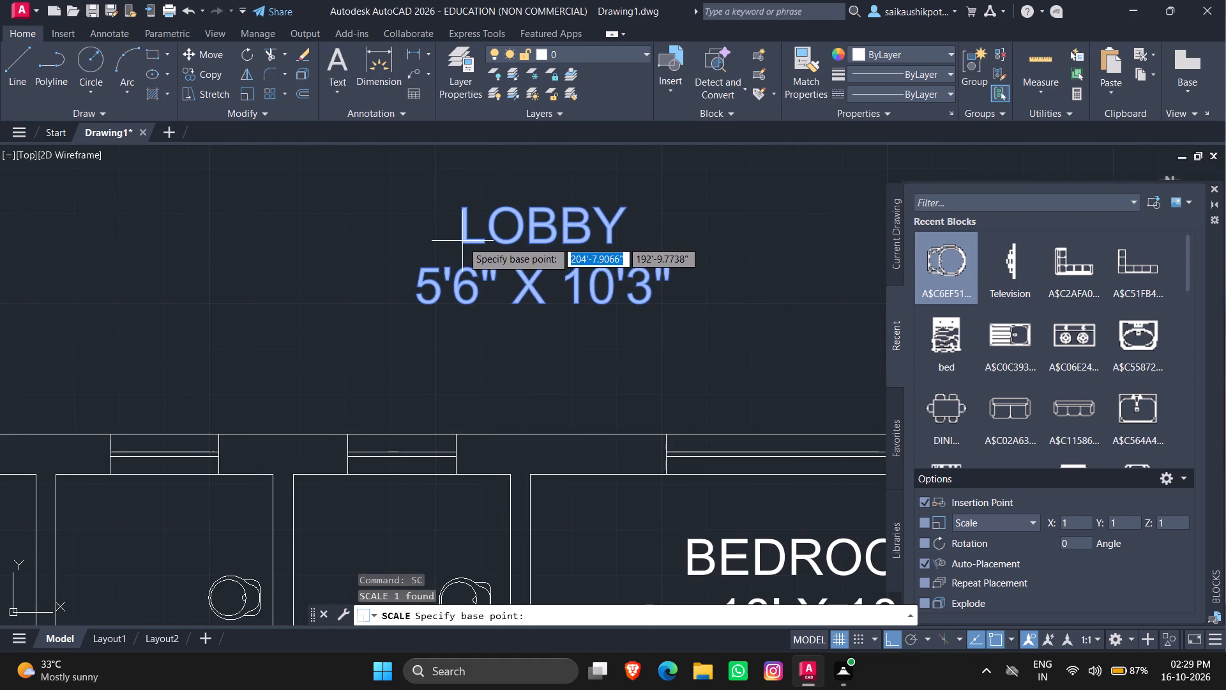
click(462, 241)
scroll(487, 284, down, 2)
scroll(487, 284, up, 2)
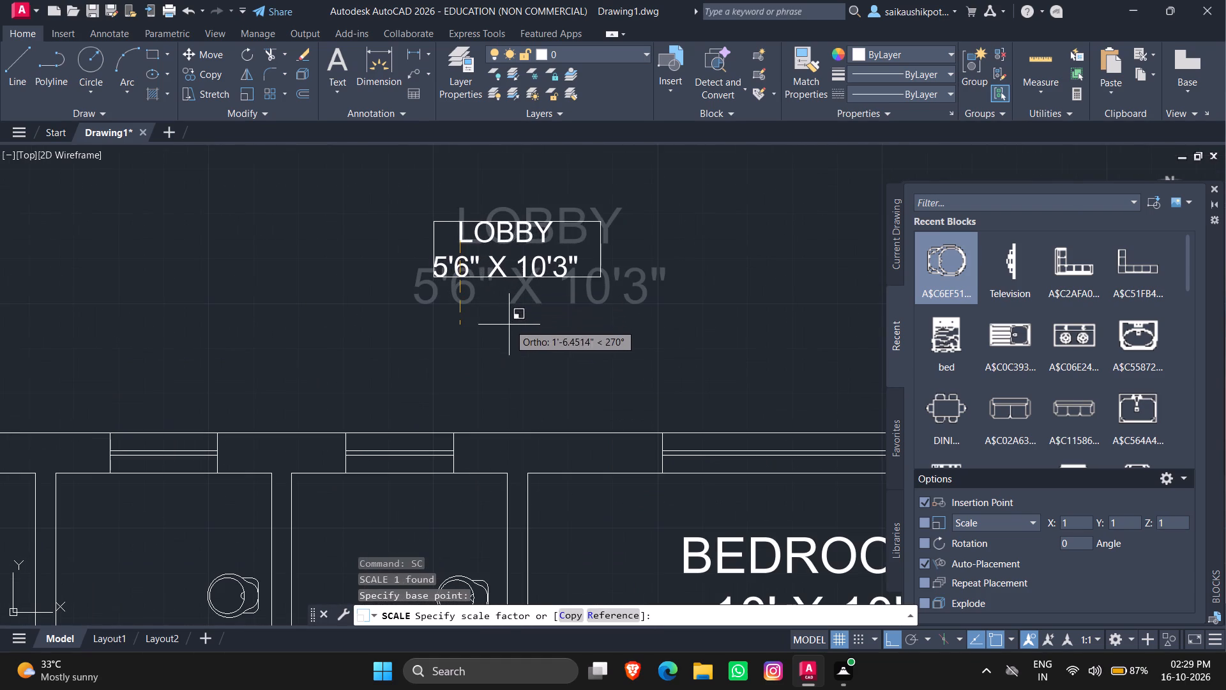
click(509, 325)
Move the reduced lobby label, with Ortho off, into the upper part of the bathroom adjoining the labelled bedroom.
drag(512, 234, 511, 243)
click(485, 286)
click(475, 256)
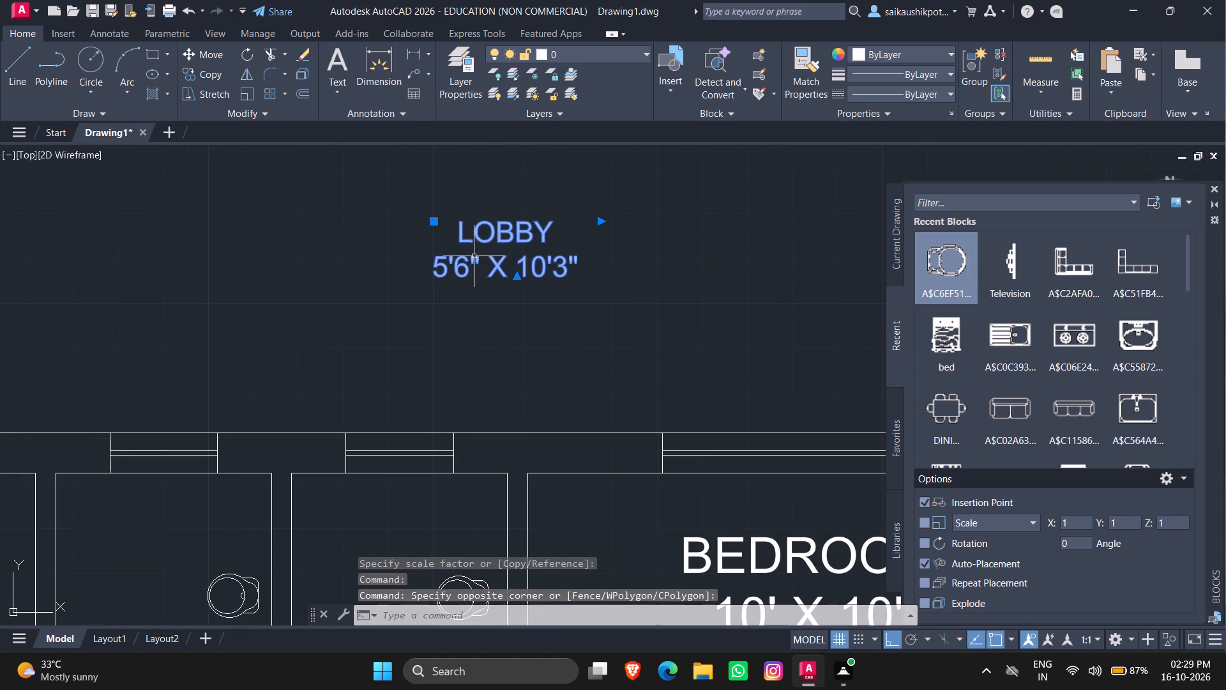
click(432, 219)
scroll(501, 316, down, 1)
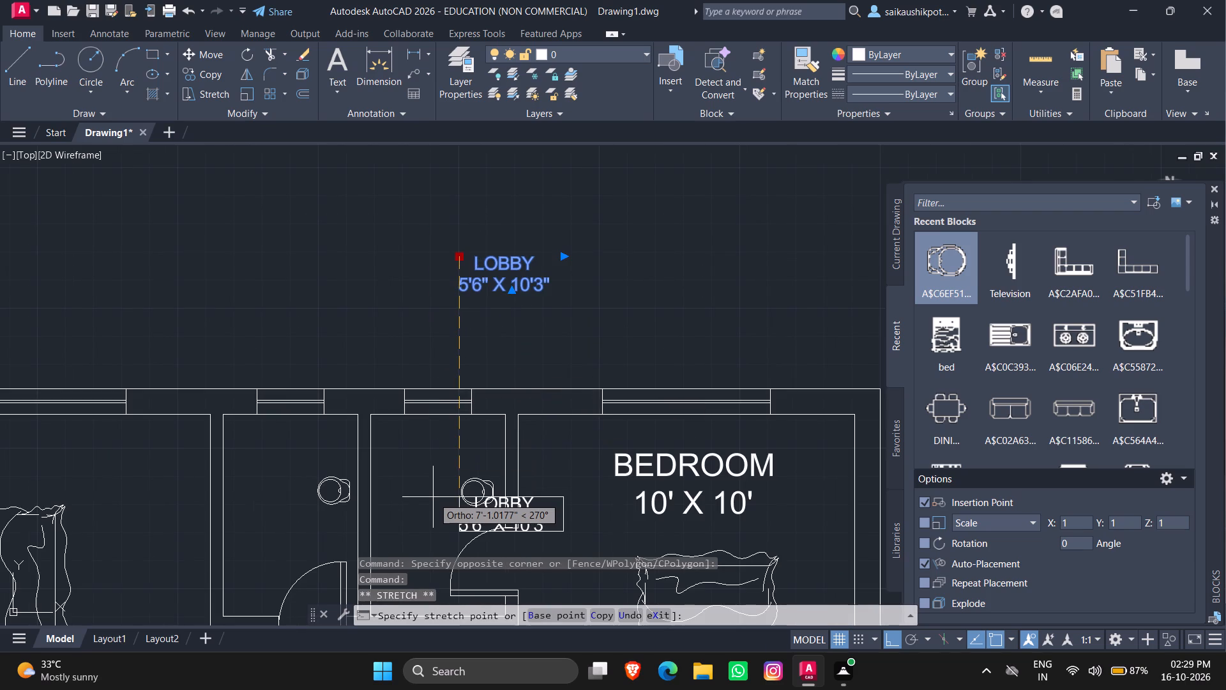
key(F8)
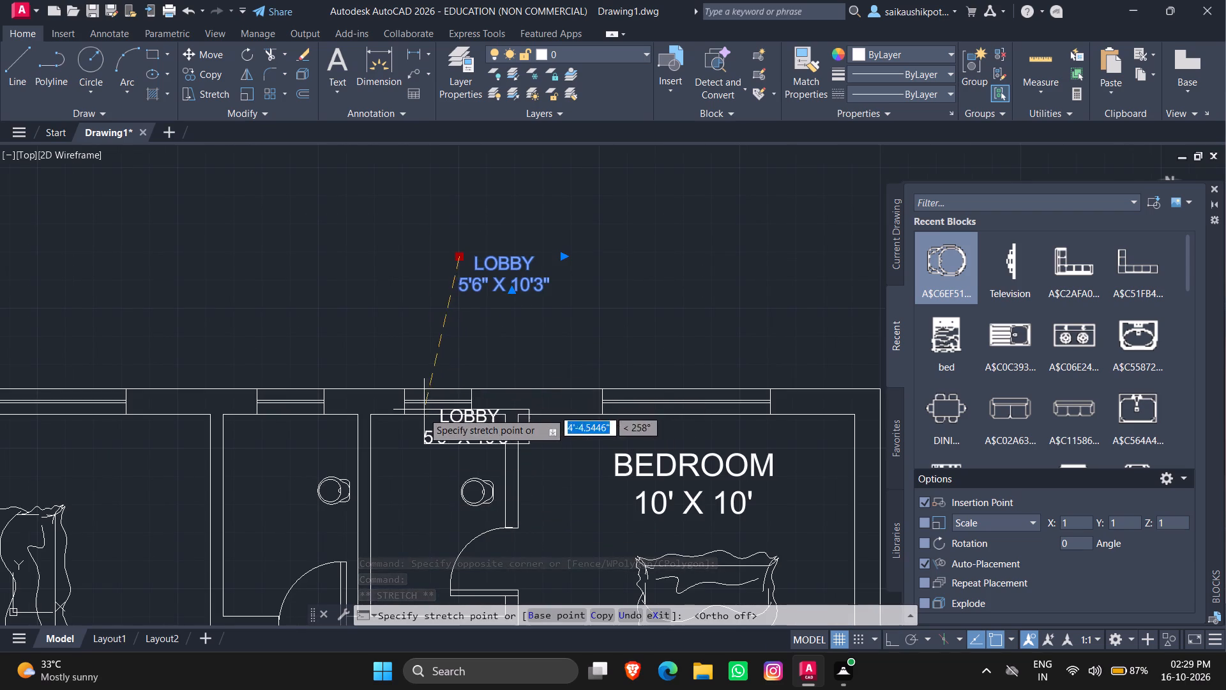
scroll(414, 433, up, 1)
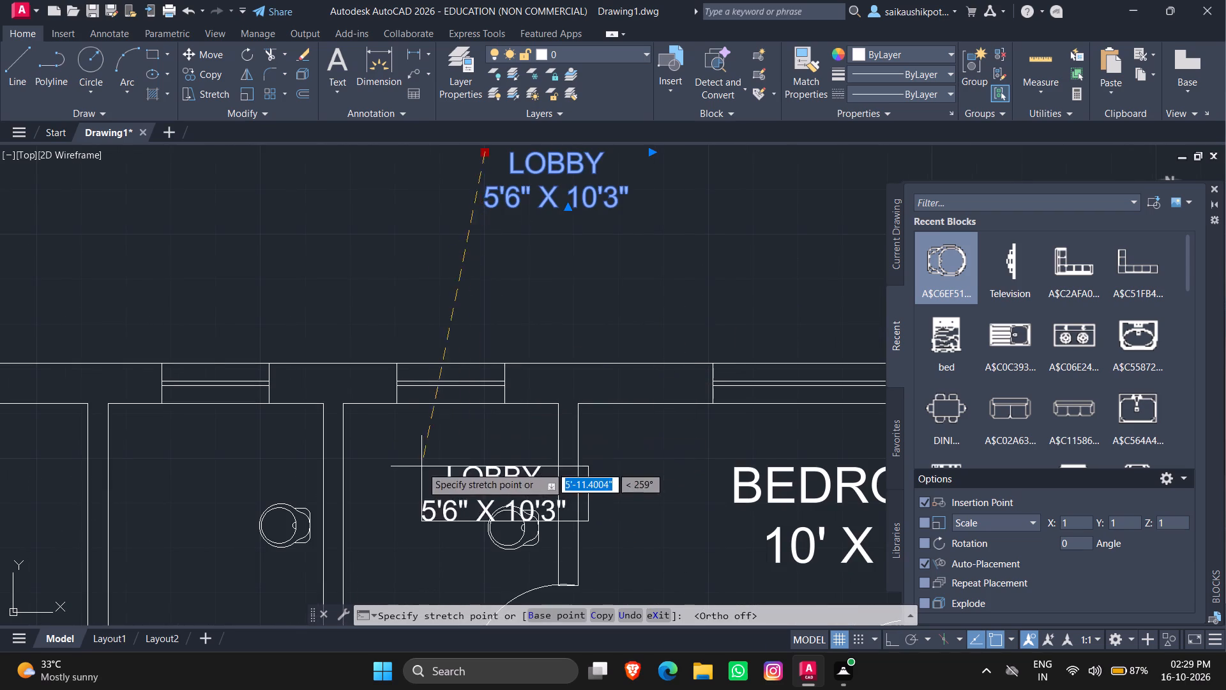
scroll(456, 412, down, 2)
scroll(421, 477, up, 2)
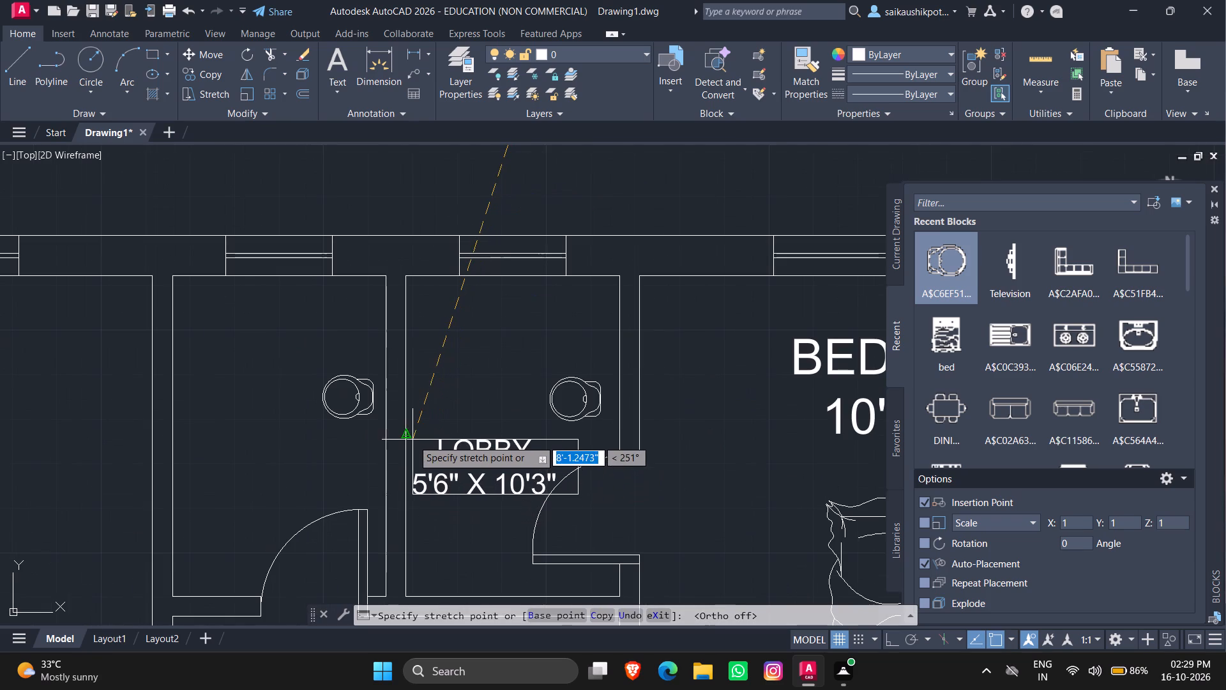
click(427, 316)
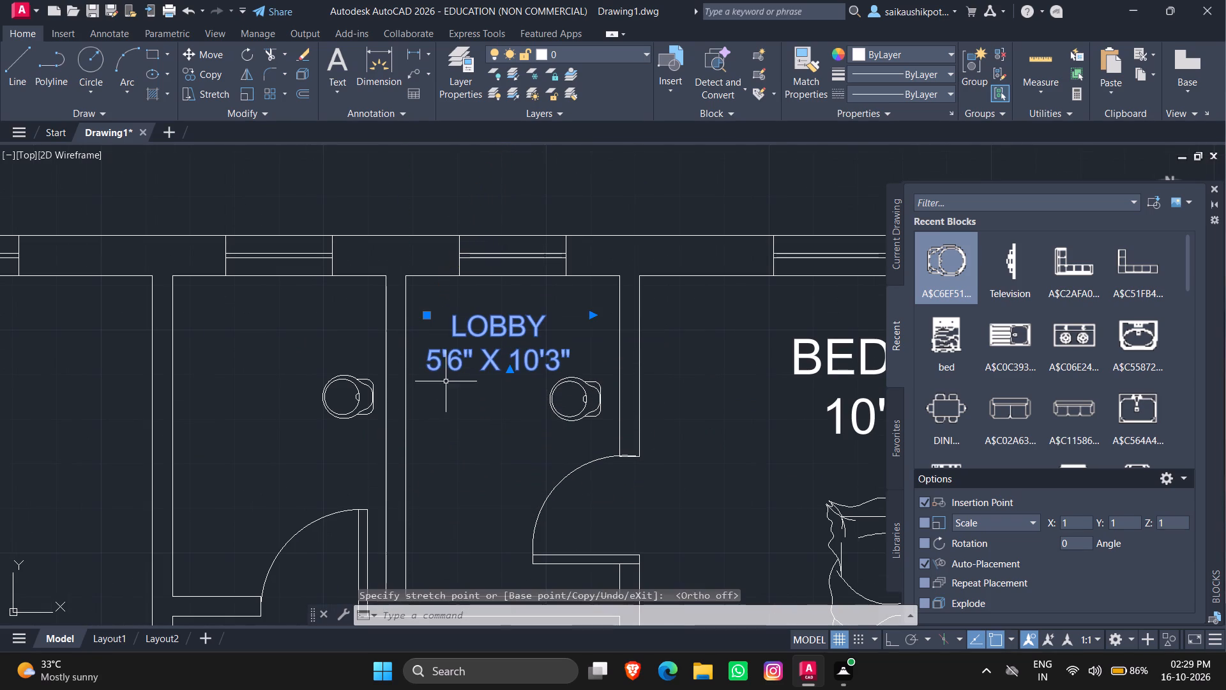
key(Escape)
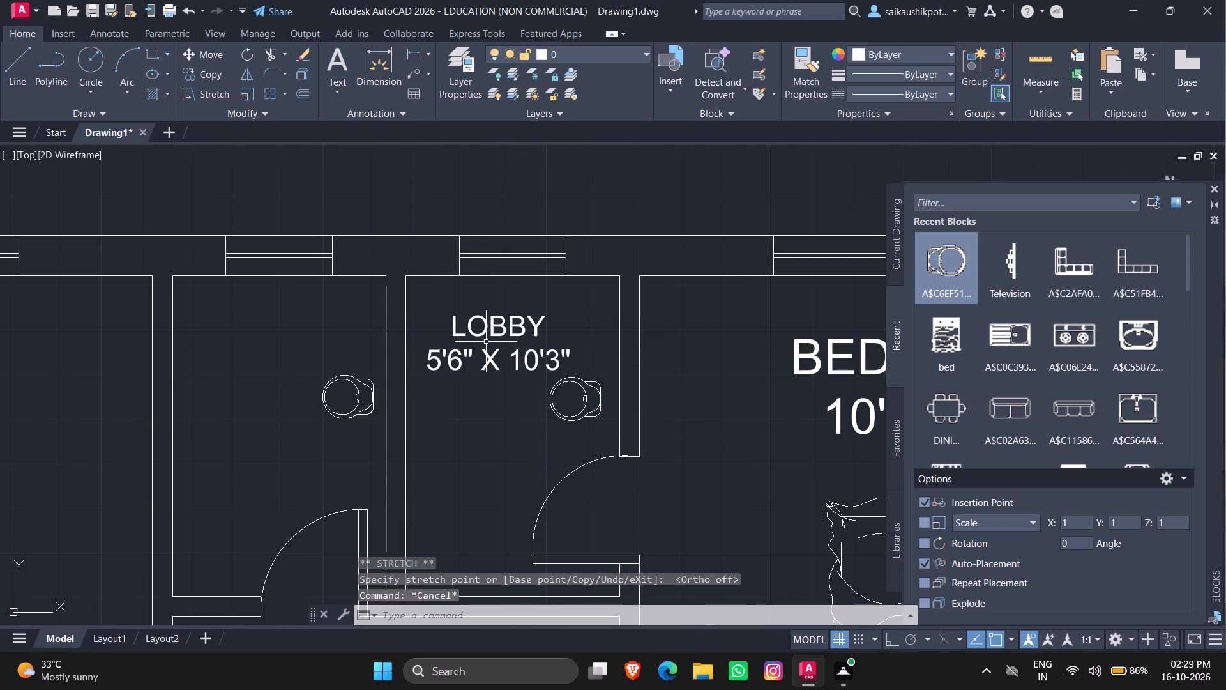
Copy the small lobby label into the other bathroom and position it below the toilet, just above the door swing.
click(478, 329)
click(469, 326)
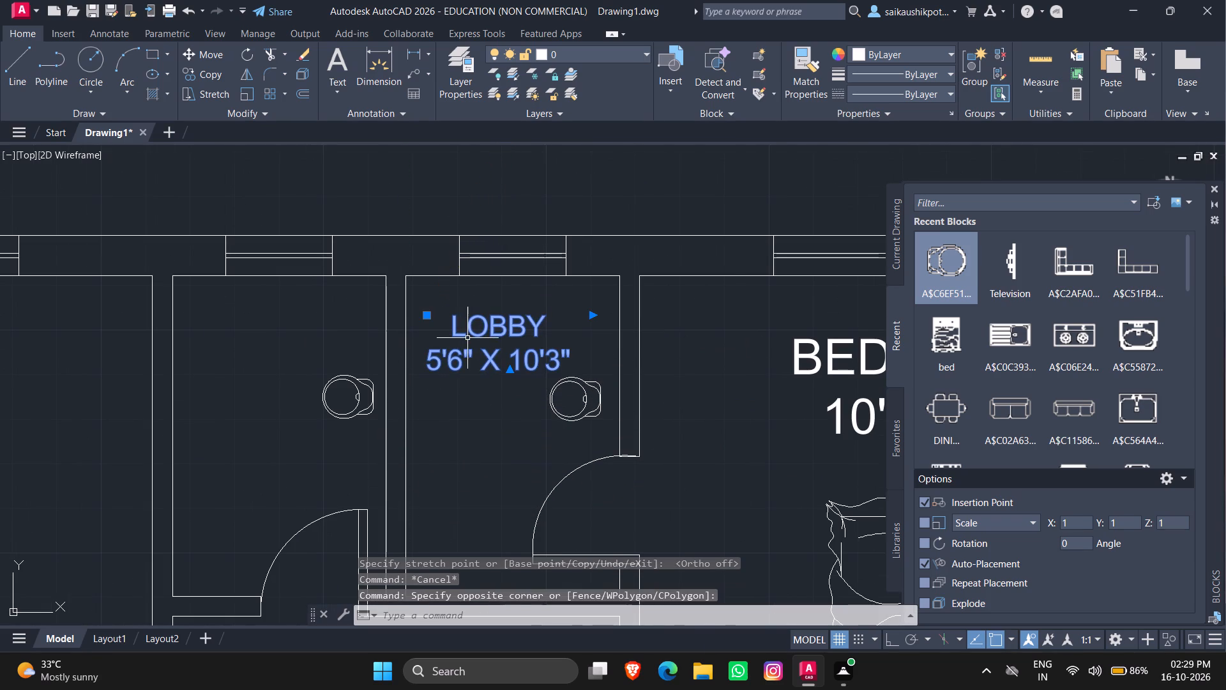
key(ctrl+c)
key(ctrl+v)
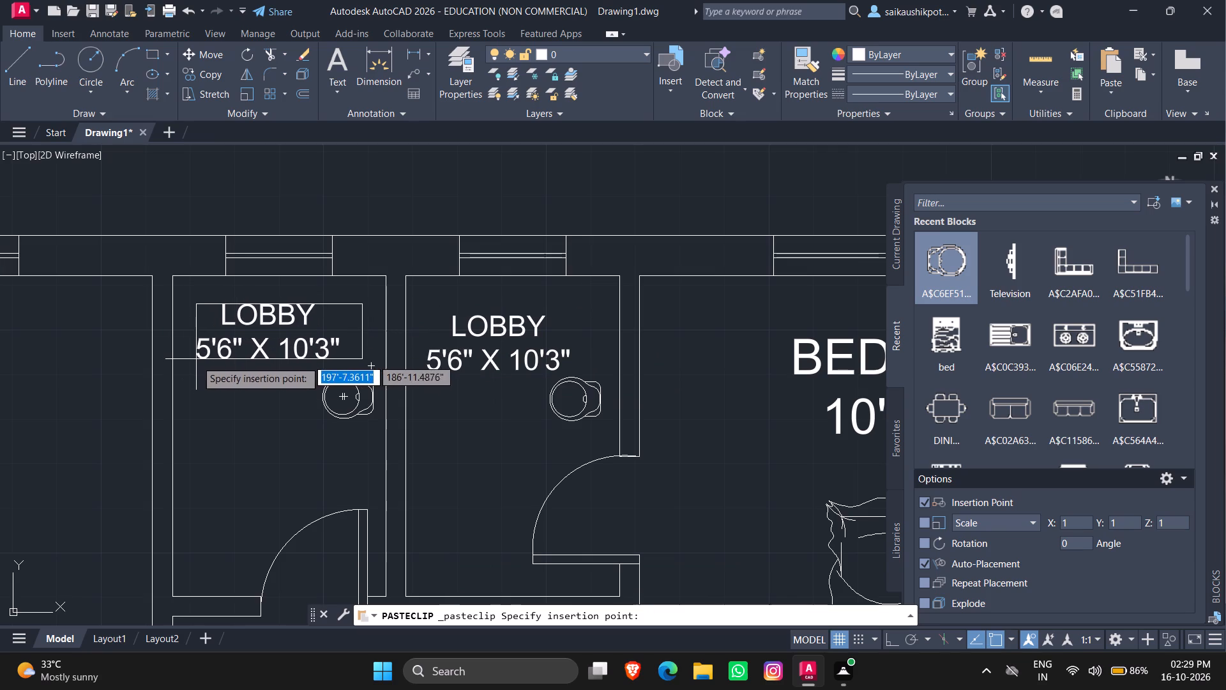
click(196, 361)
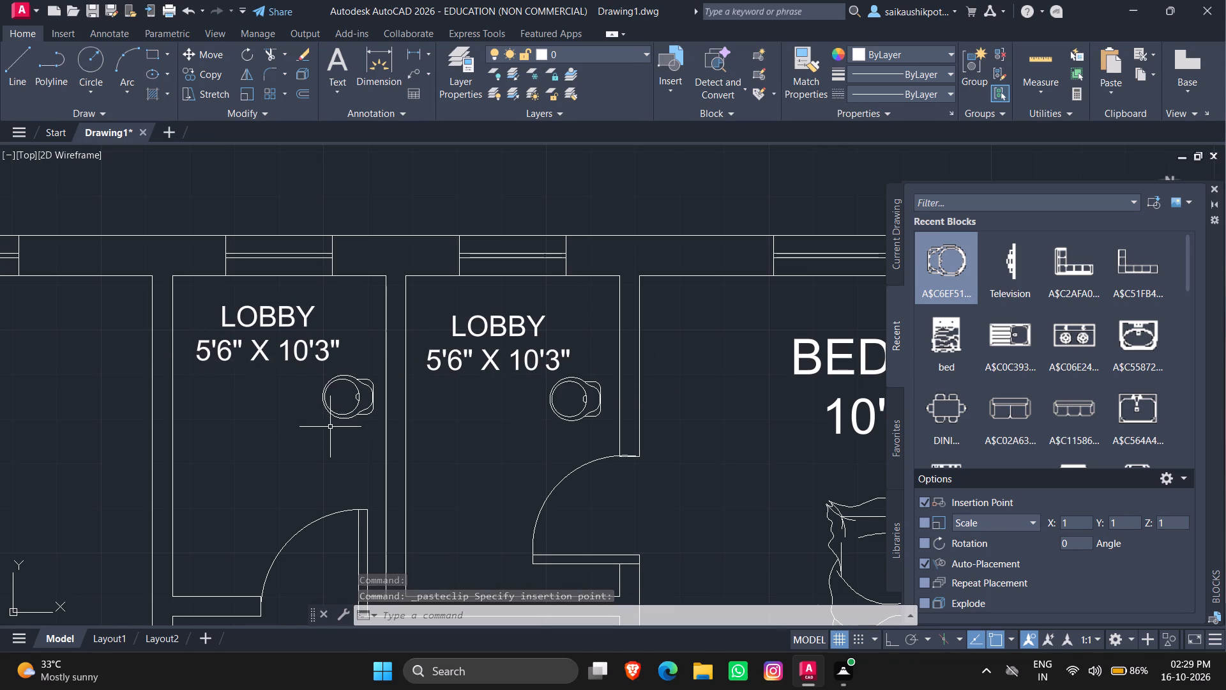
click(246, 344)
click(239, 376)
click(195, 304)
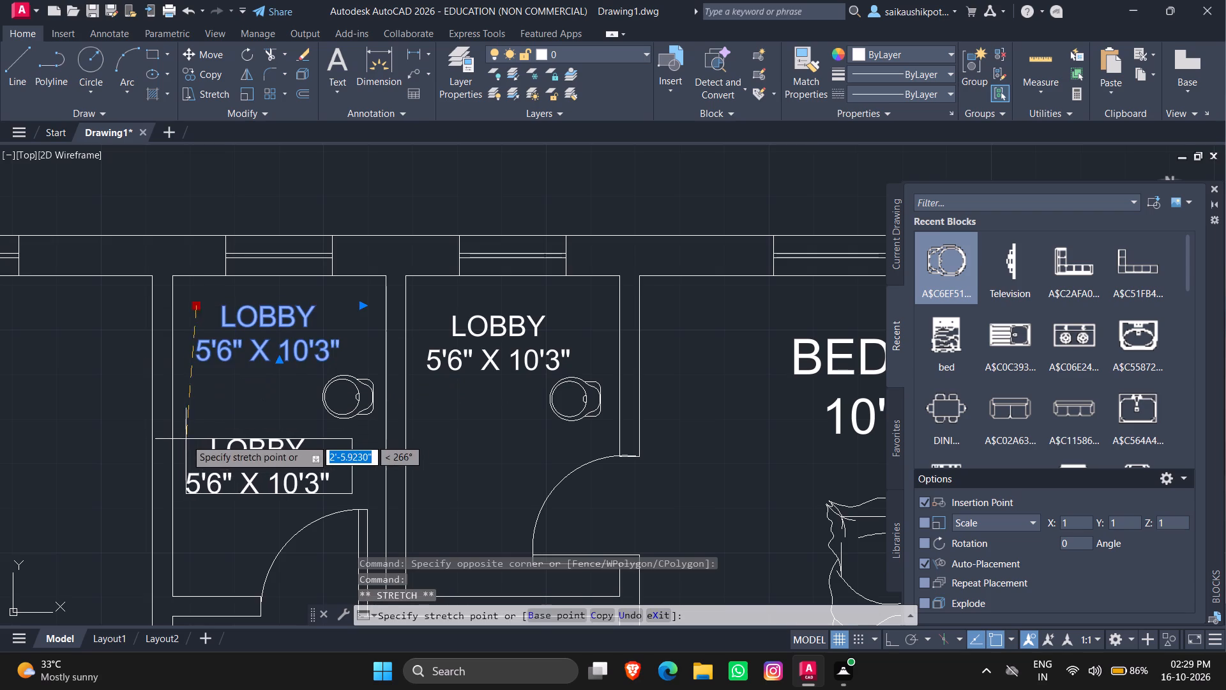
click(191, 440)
Move the small lobby label in the bathroom adjoining the labelled bedroom down, beside and just below the toilet.
click(465, 347)
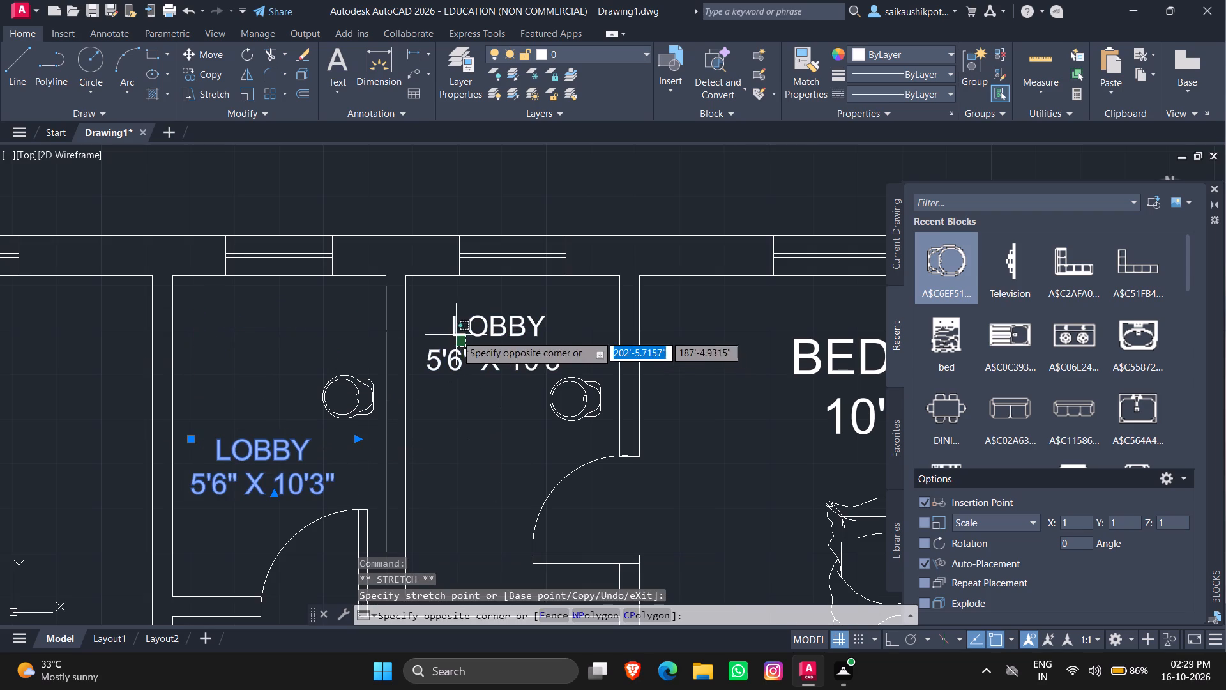
click(455, 329)
click(428, 312)
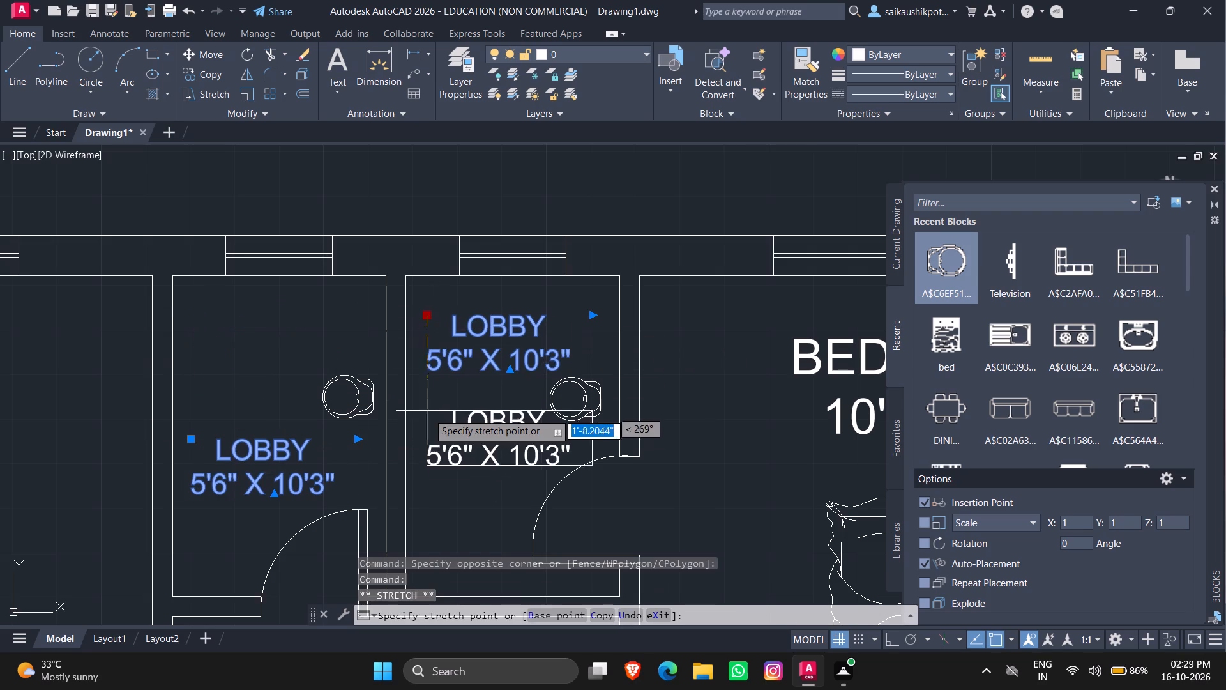
click(416, 423)
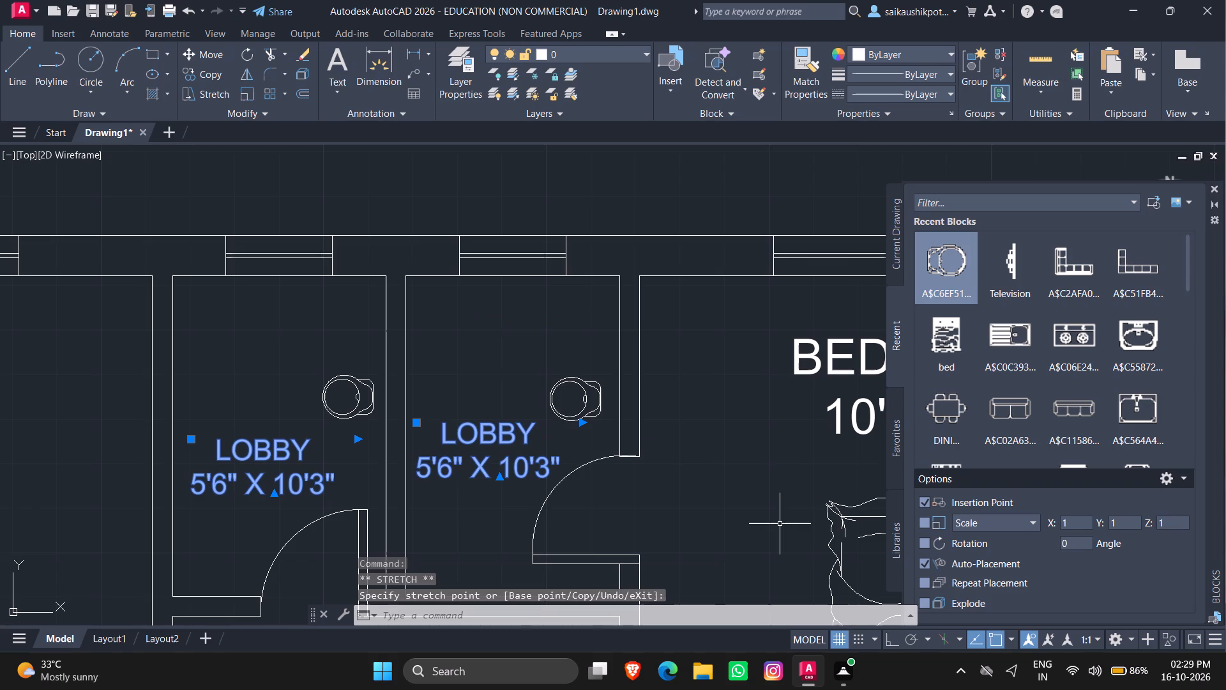
key(Escape)
key(Escape)
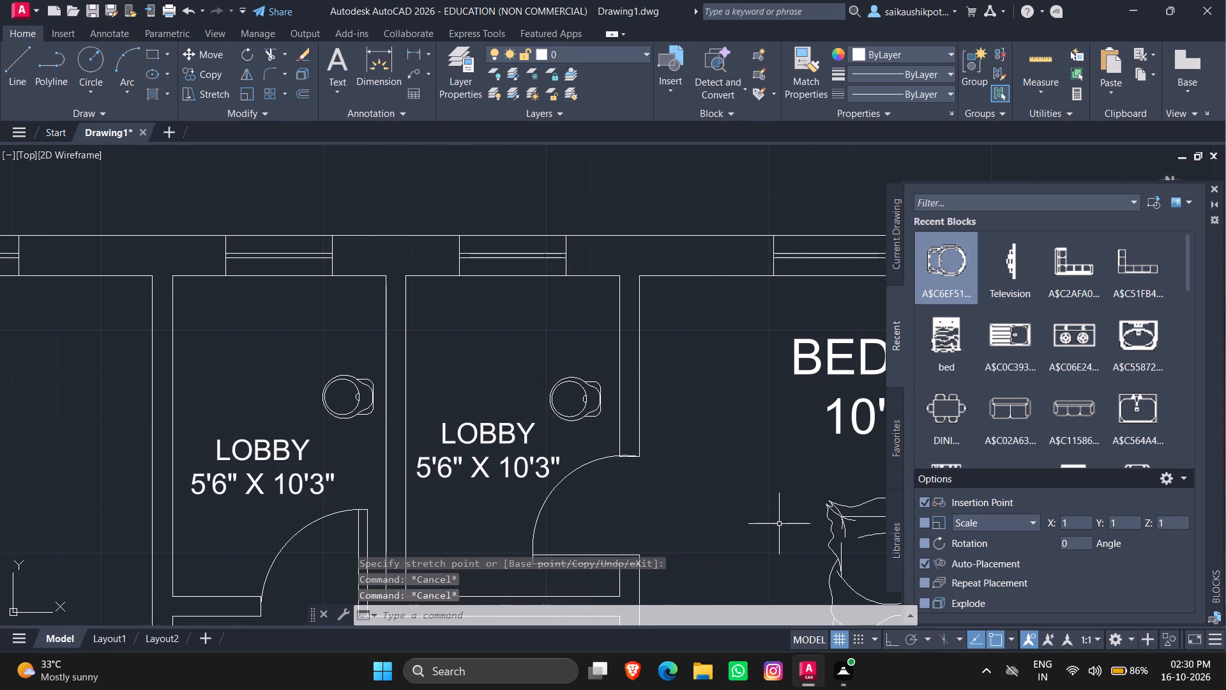
Replace LOBBY with TOILET in the label of the bathroom adjoining the labelled bedroom.
double_click(530, 439)
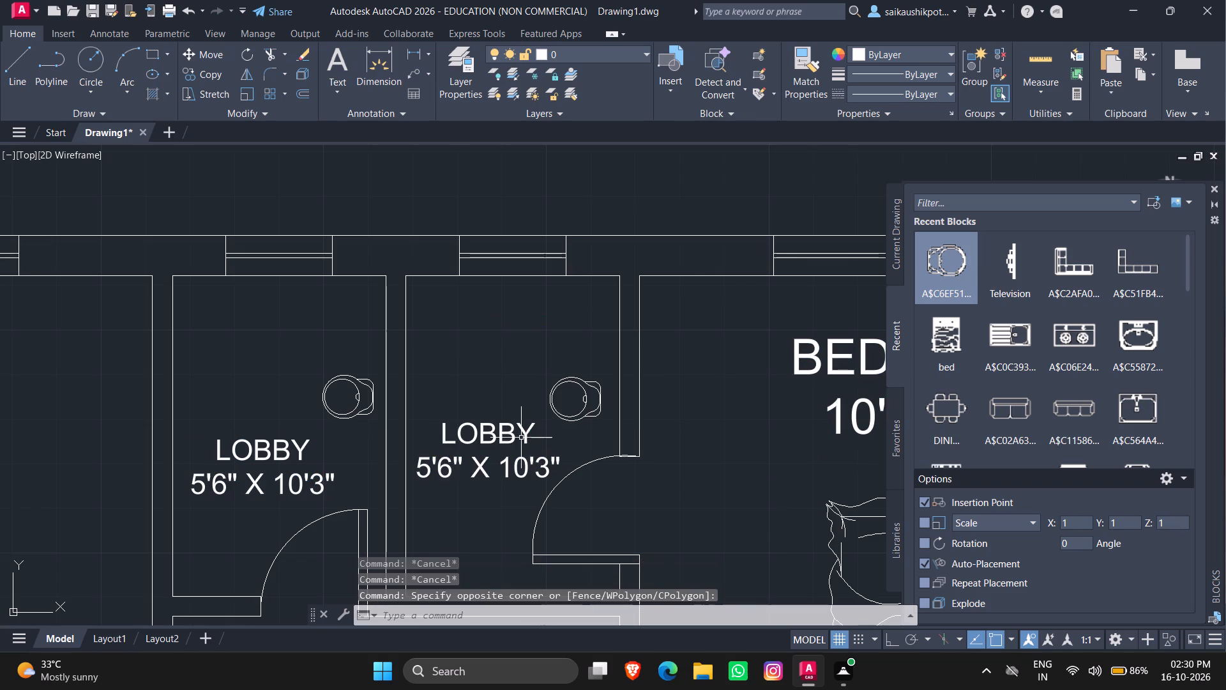
double_click(521, 438)
double_click(503, 438)
click(529, 439)
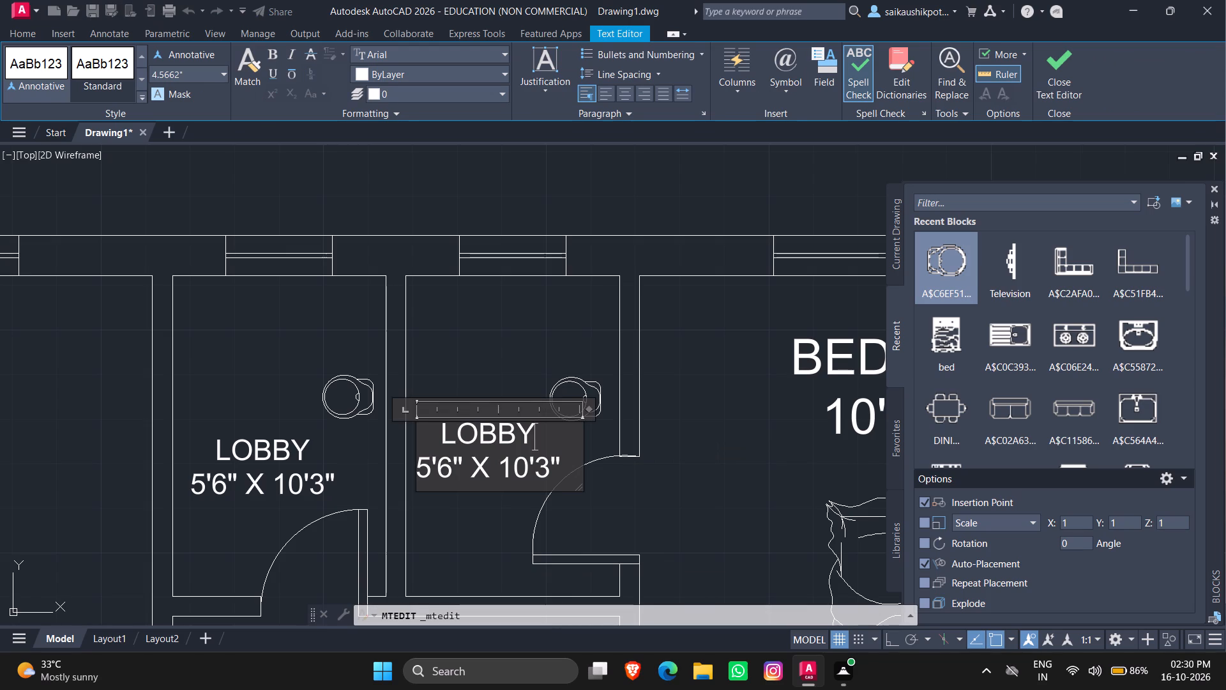
key(BackSpace)
key(BackSpace)
key(BackSpace)
key(BackSpace)
key(BackSpace)
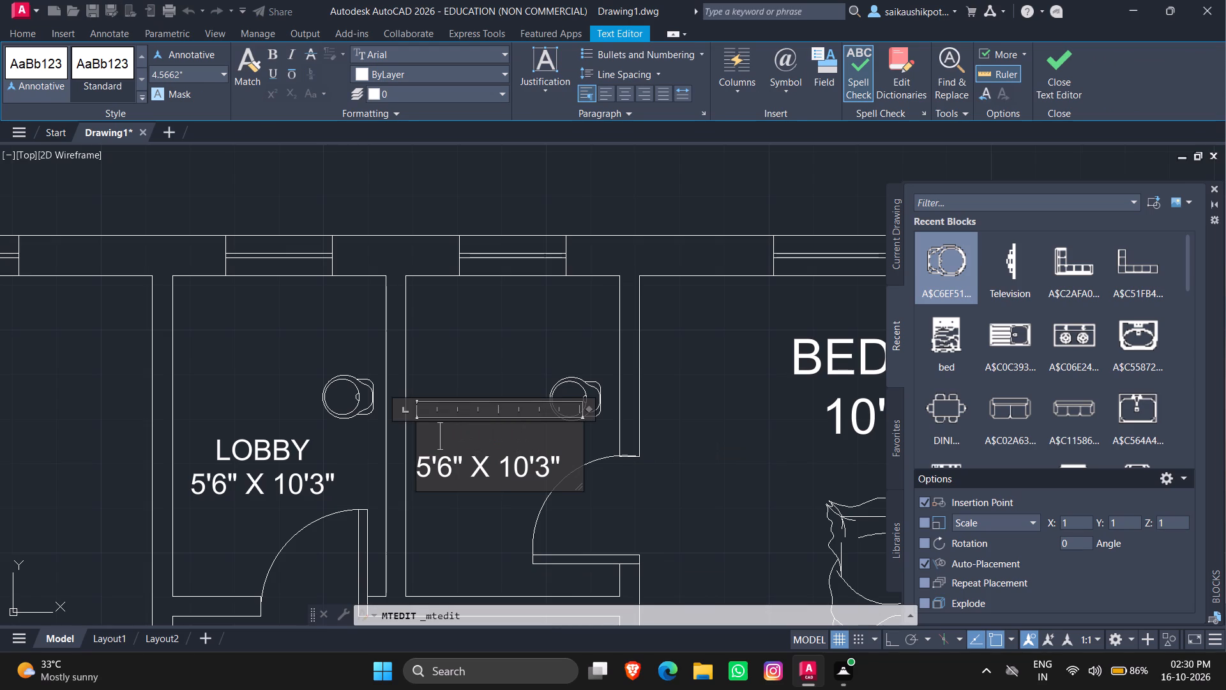
text(TOILET)
Replace the second dimension in the toilet label with 6'.
key(Down)
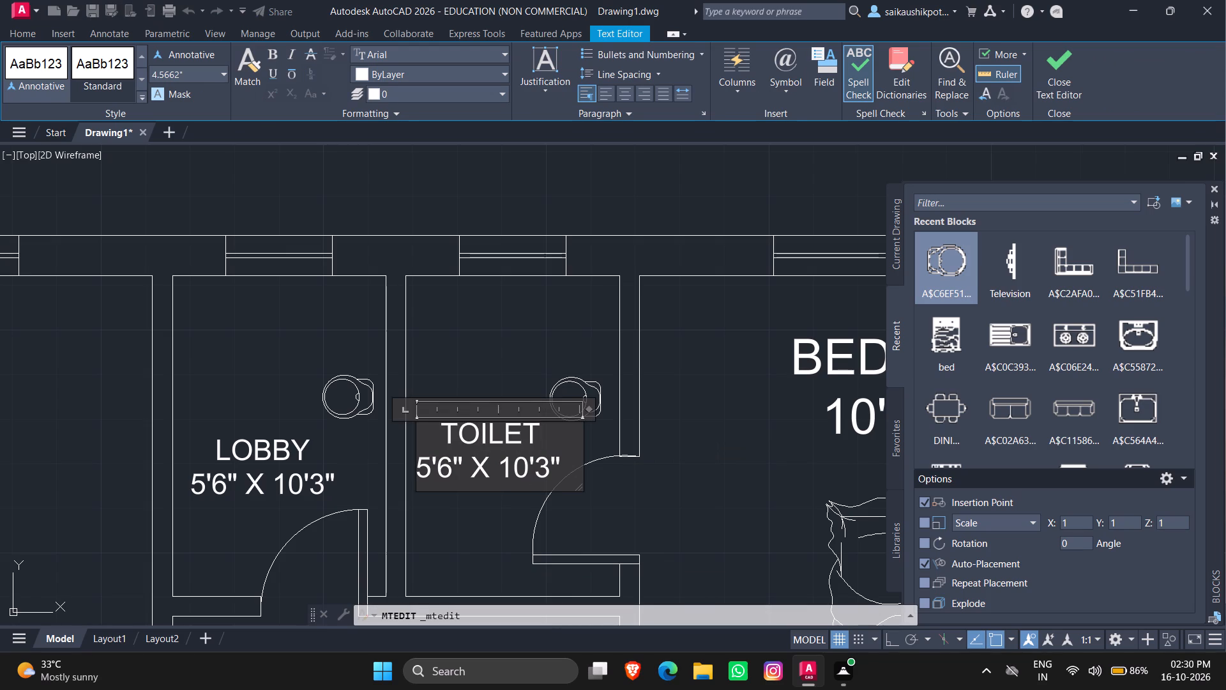
key(Right)
key(Right)
key(Right)
key(BackSpace)
key(BackSpace)
key(BackSpace)
key(BackSpace)
key(BackSpace)
text(6')
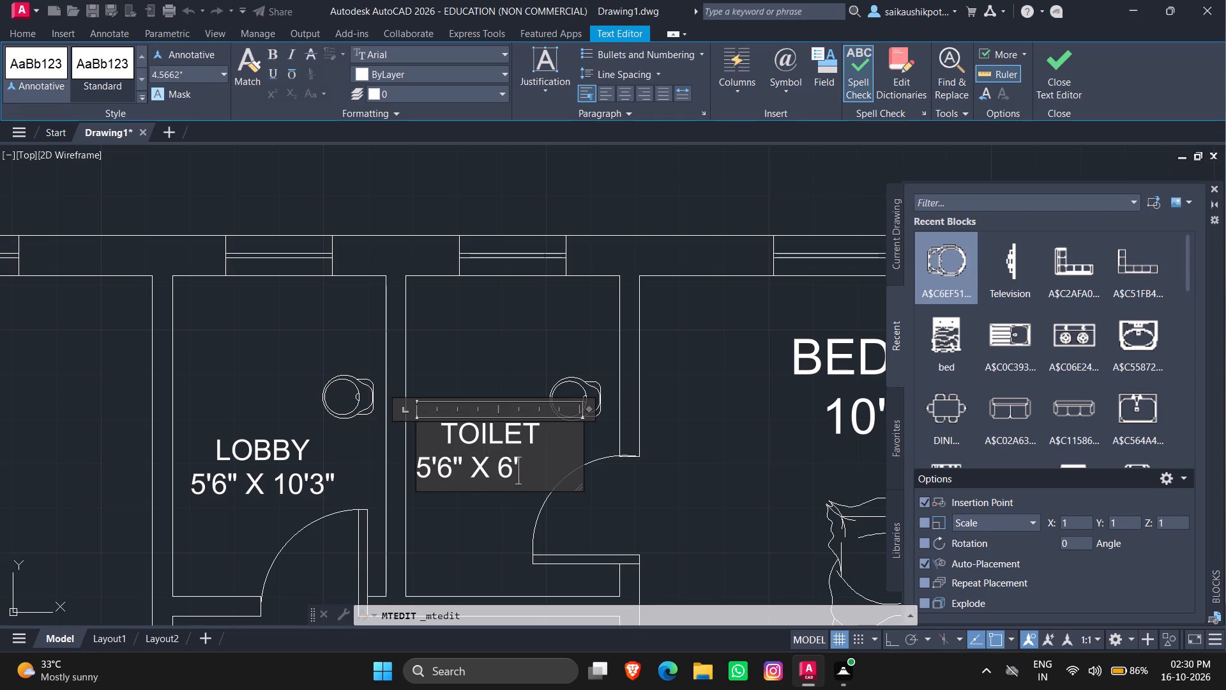
Replace the first dimension in the toilet label with 4'.
key(Left)
key(Left)
key(Left)
key(Left)
key(Left)
key(BackSpace)
key(BackSpace)
key(BackSpace)
key(BackSpace)
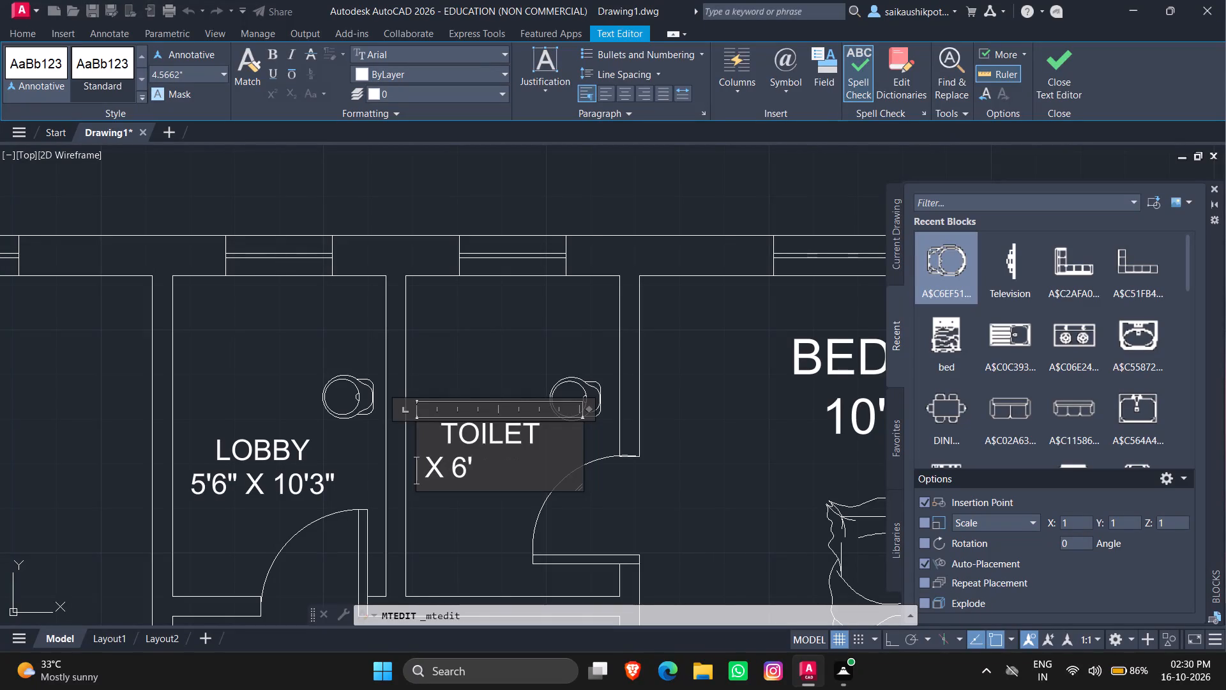
text(4')
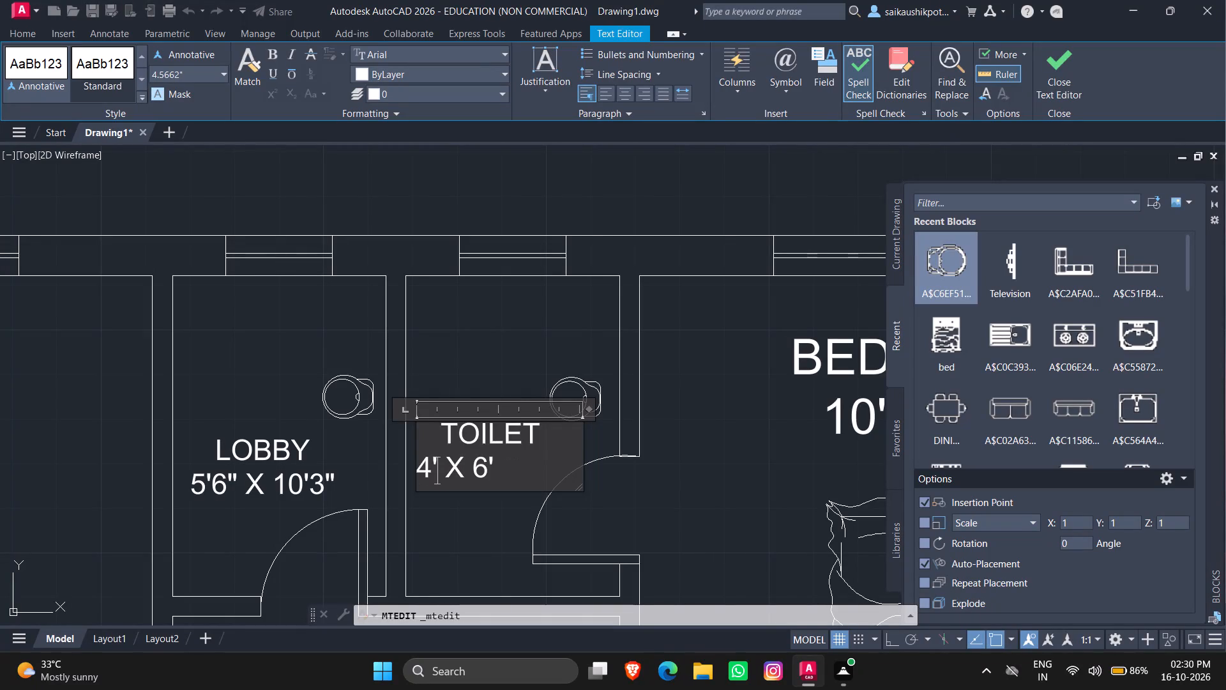
Centre the dimension line under TOILET by adding four leading spaces before 4' X 6', and finish editing the text.
key(Right)
key(Left)
key(Left)
key(Left)
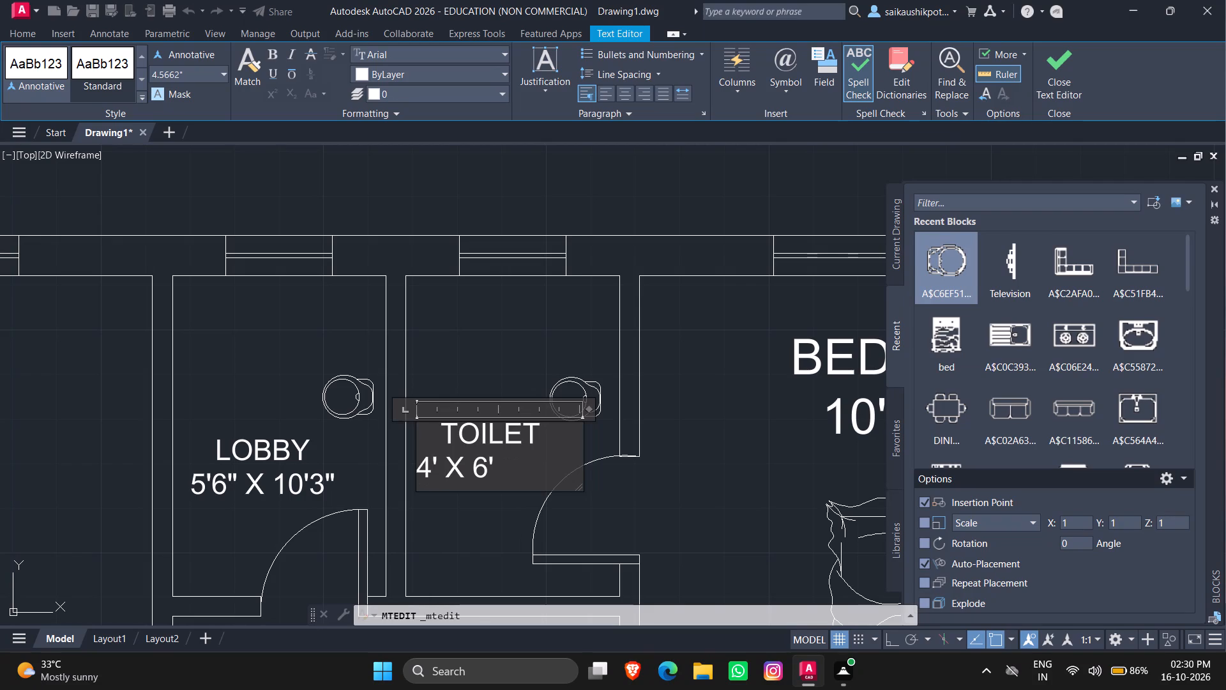
key(space)
key(space)
key(space)
key(space)
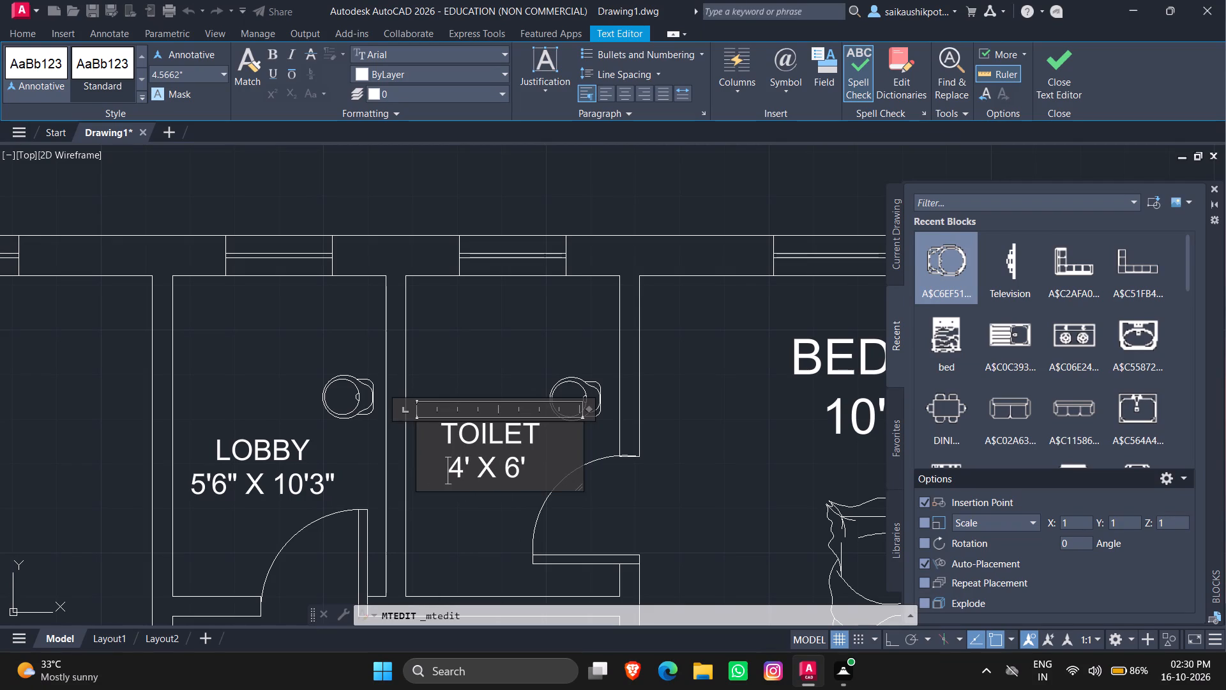
key(Escape)
key(Return)
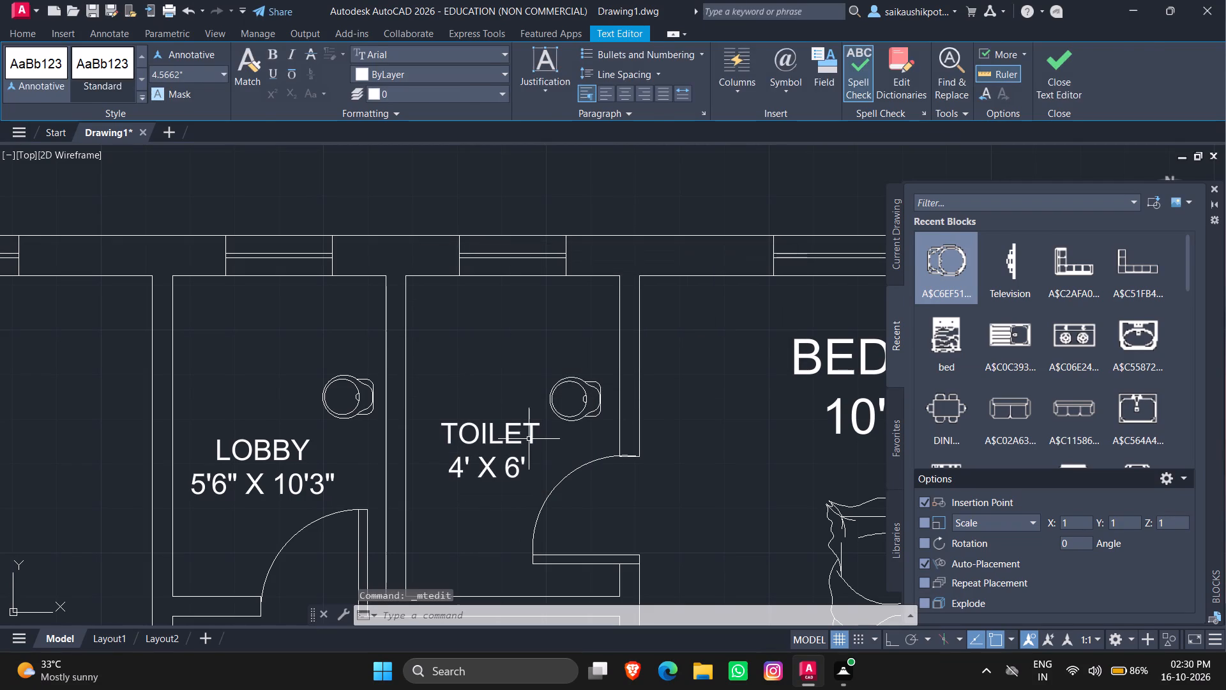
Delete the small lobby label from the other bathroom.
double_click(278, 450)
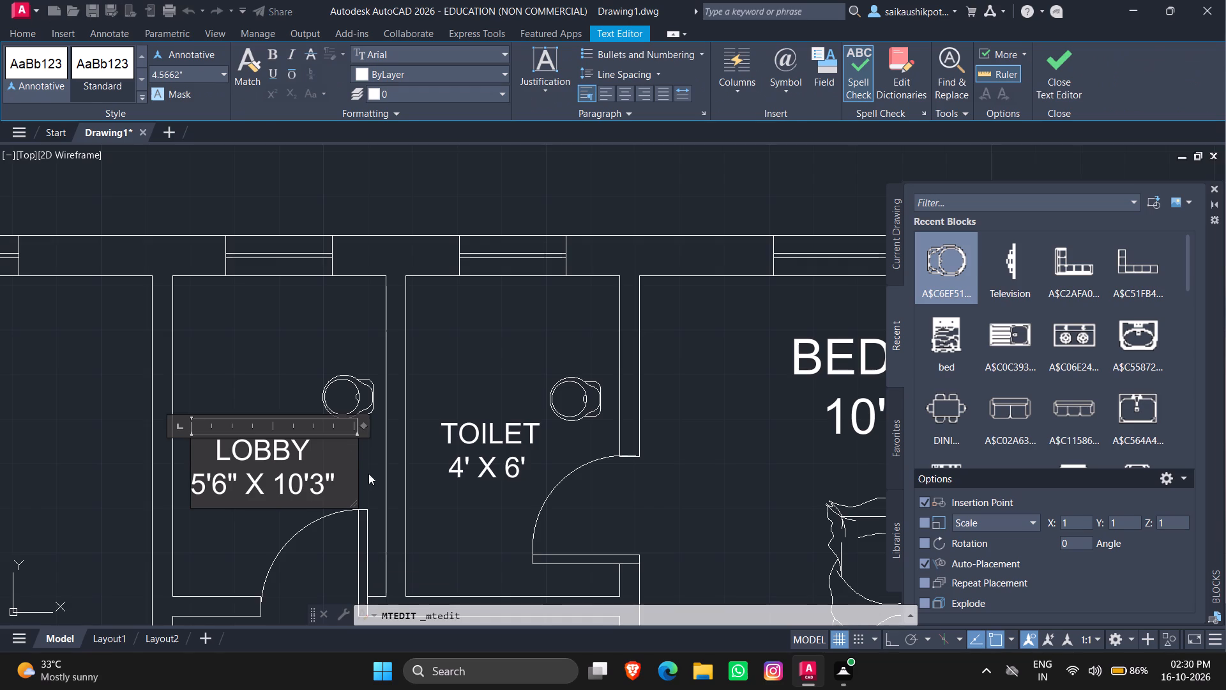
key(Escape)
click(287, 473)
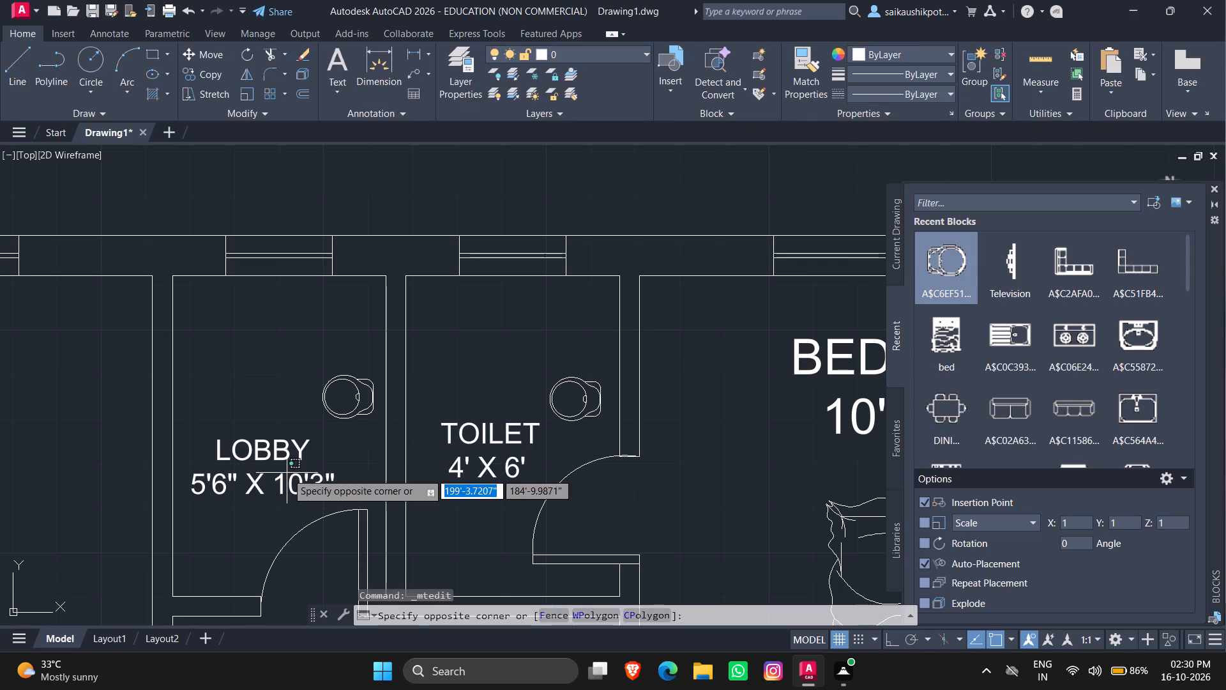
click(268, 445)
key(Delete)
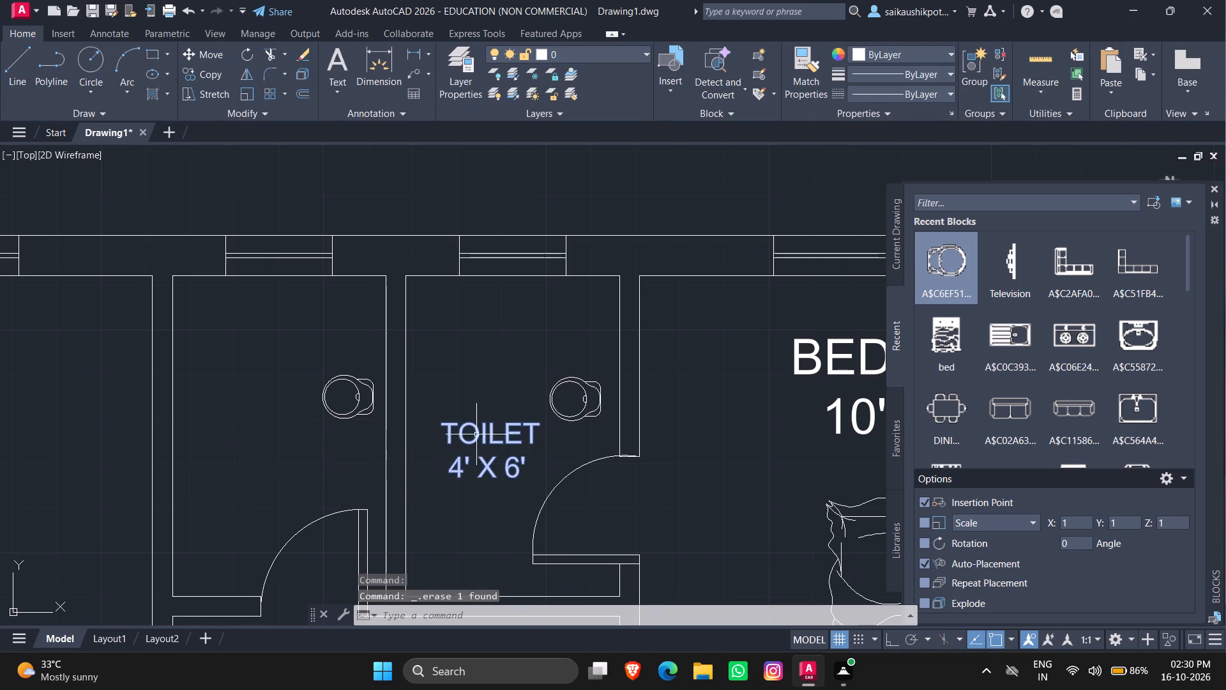
Copy the TOILET 4' X 6' label into the other bathroom, below its toilet.
click(465, 436)
key(ctrl+c)
key(ctrl+v)
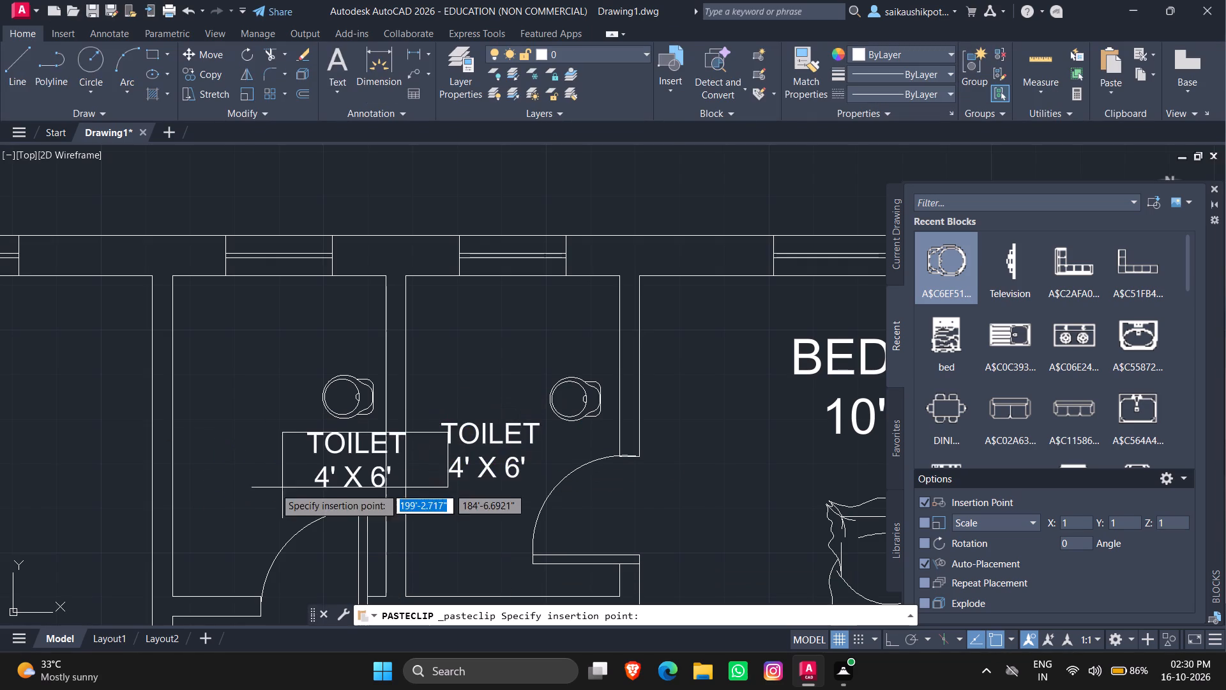
click(198, 487)
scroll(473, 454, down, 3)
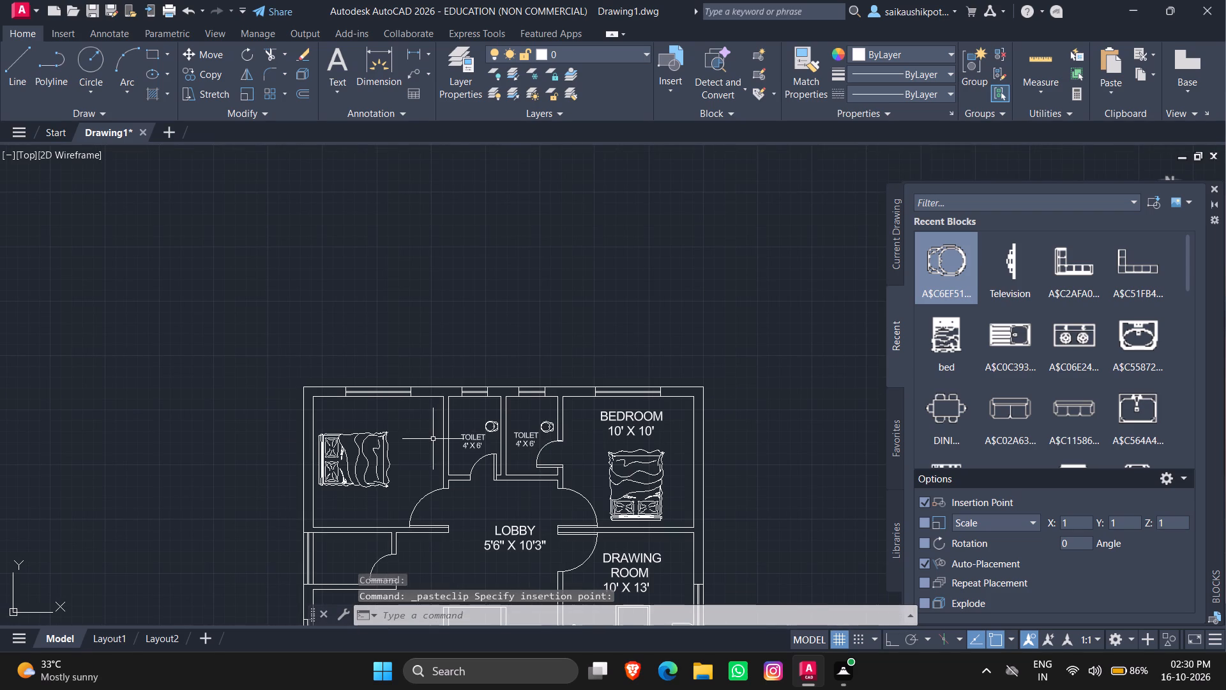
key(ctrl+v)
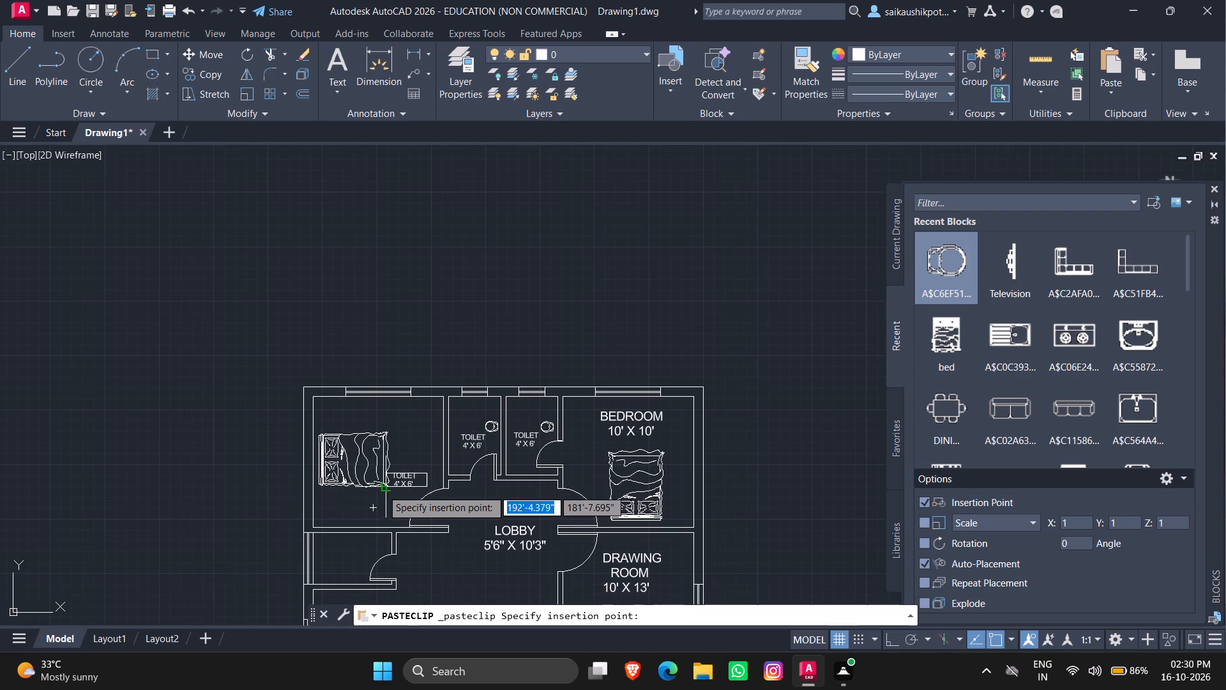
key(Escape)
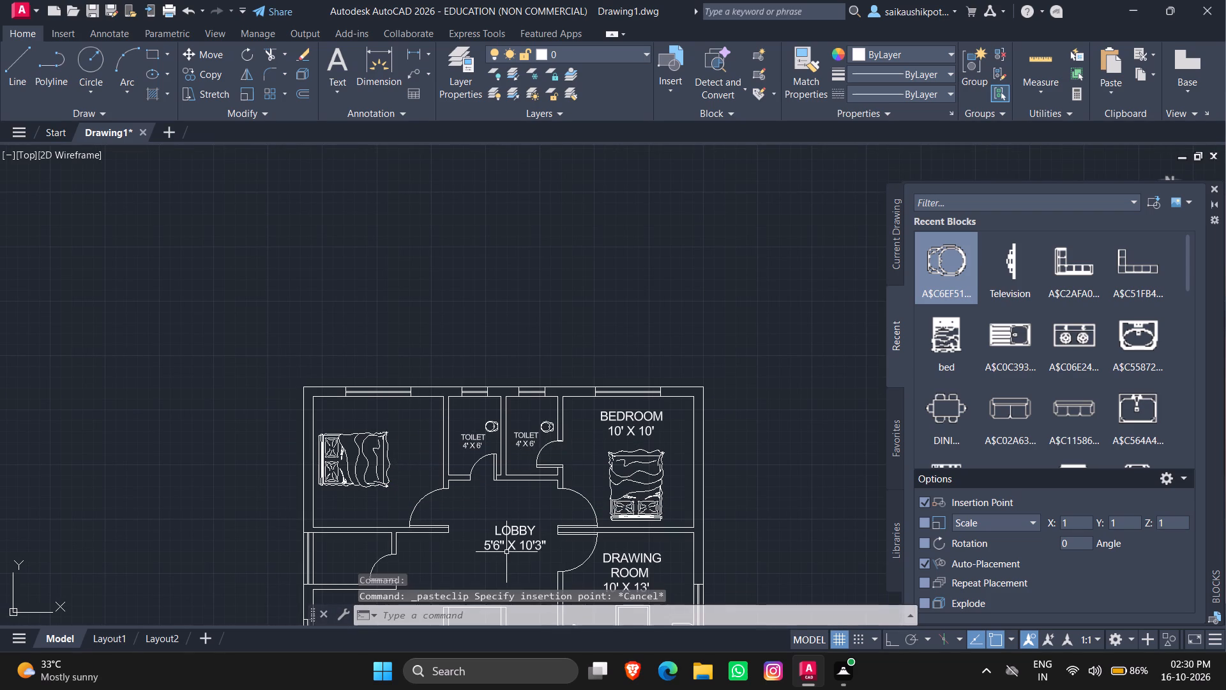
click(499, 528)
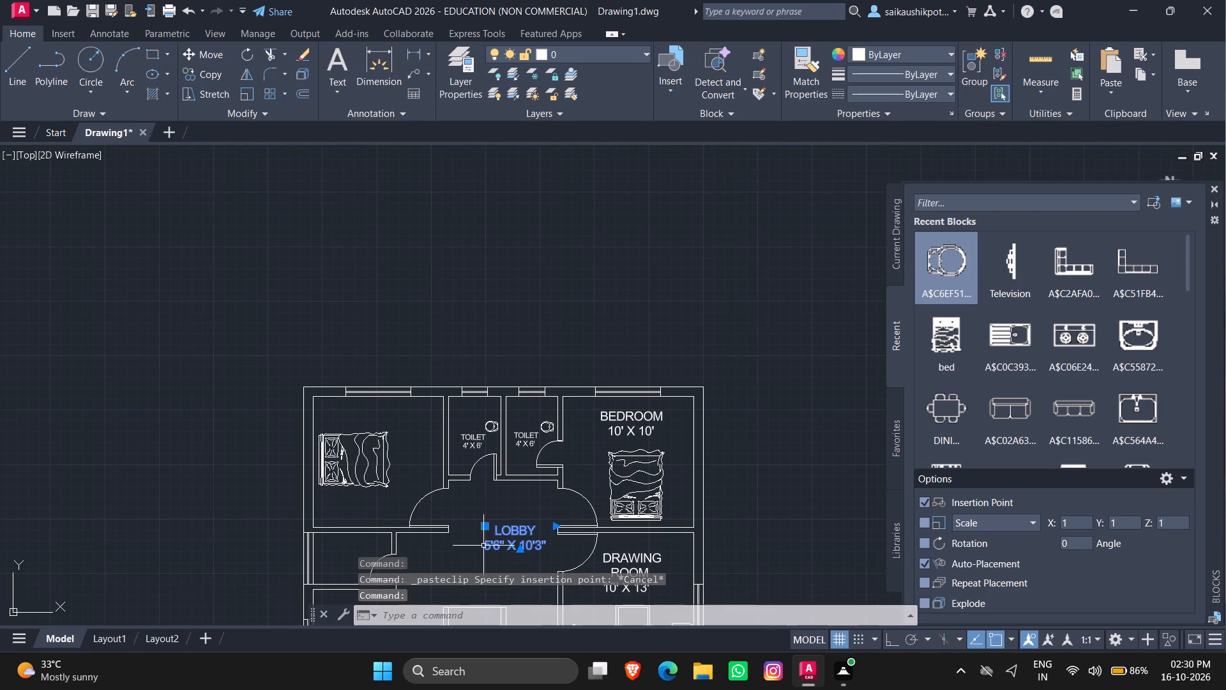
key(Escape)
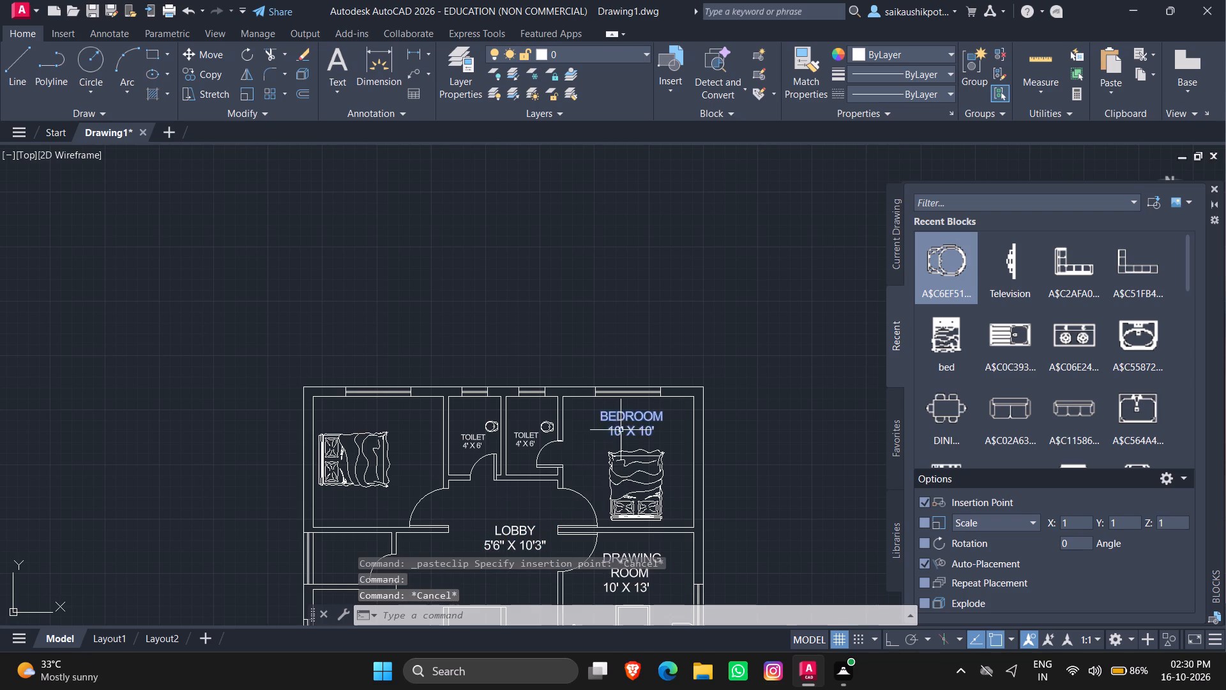
Copy the BEDROOM 10' X 10' label into the other bedroom, placing it above the bed.
click(617, 418)
key(ctrl+c)
key(ctrl+v)
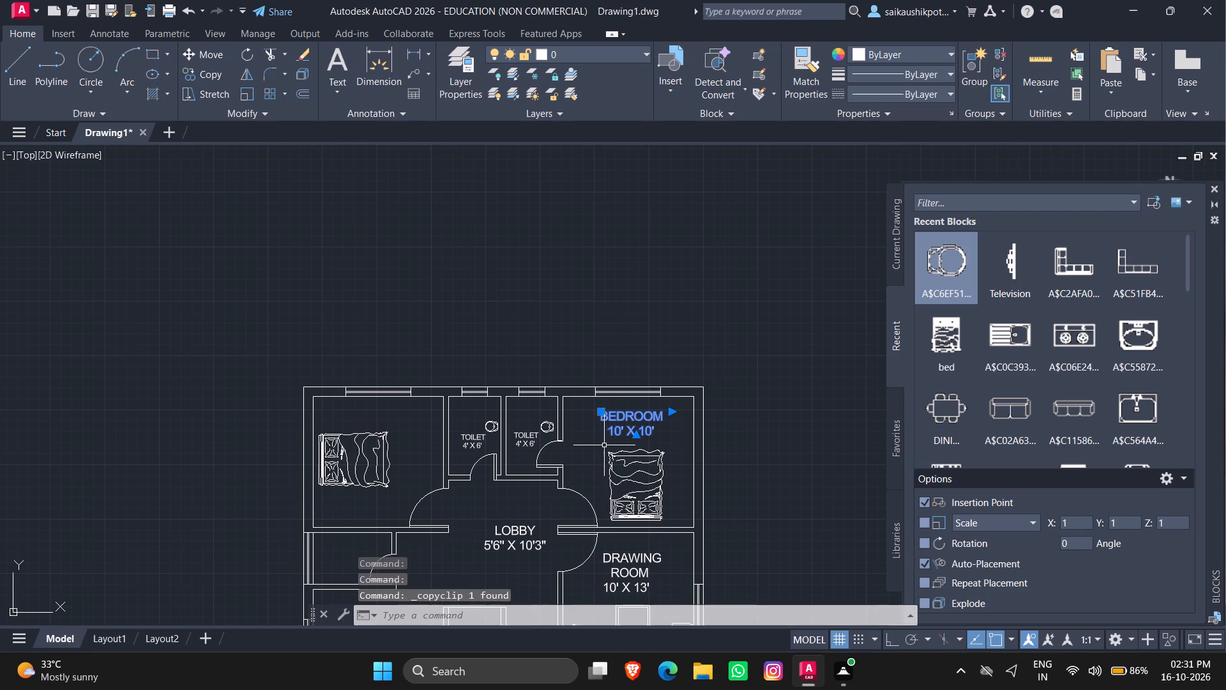
scroll(386, 471, up, 3)
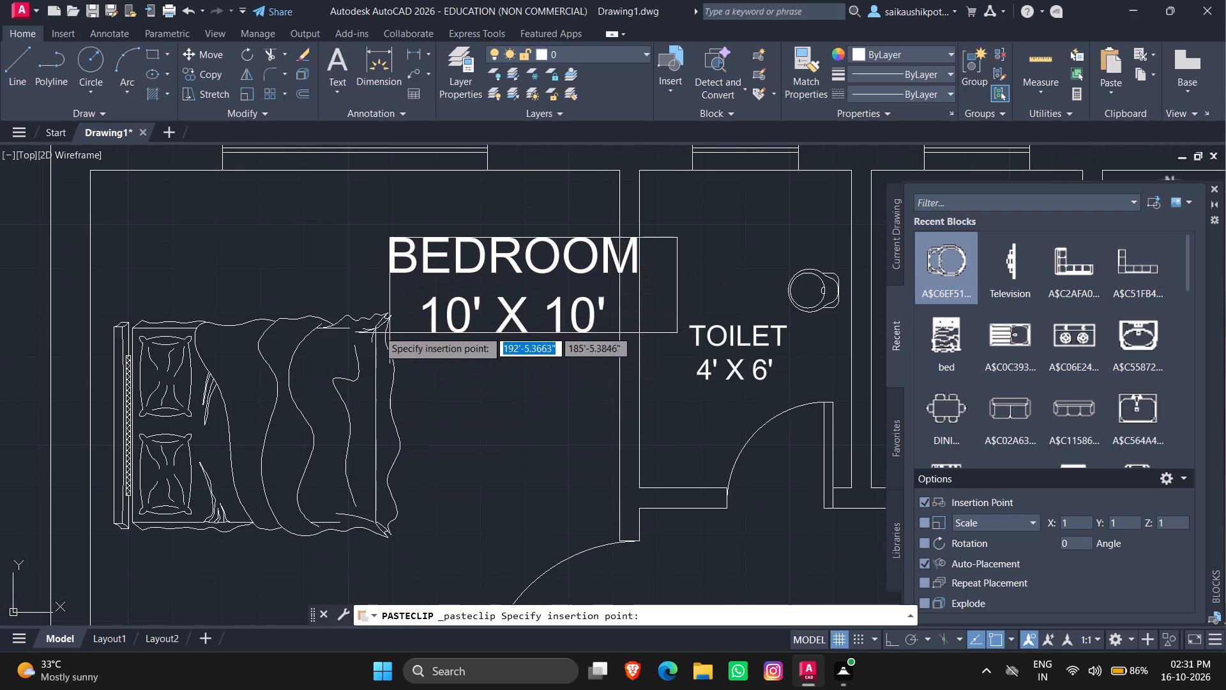
click(340, 317)
Split the copied label's name into BED and ROOM on separate lines and remove the leading spaces before 10' X 10'.
click(428, 250)
double_click(435, 252)
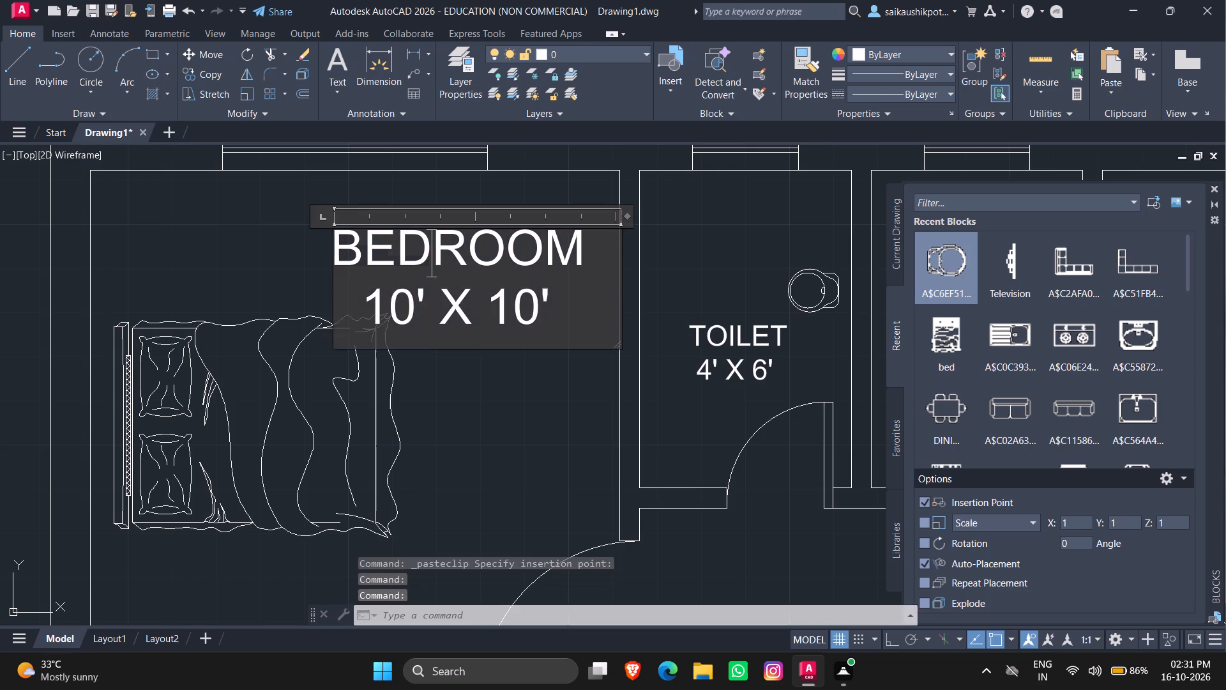
key(Return)
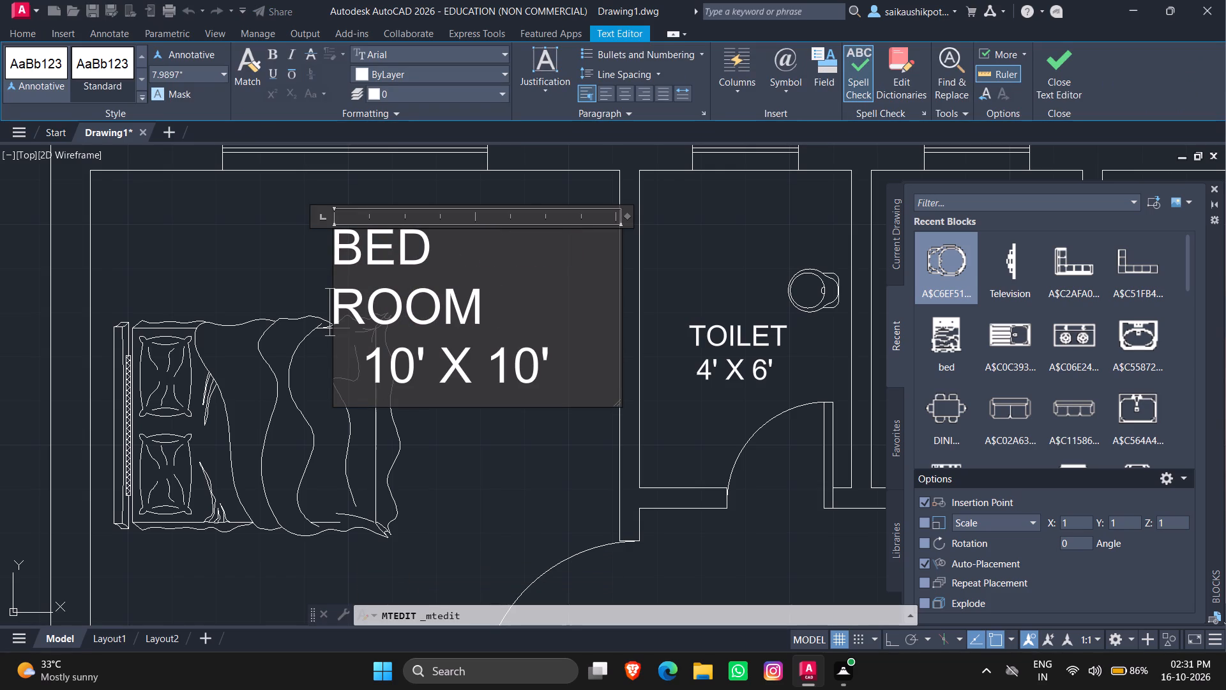
click(365, 363)
key(BackSpace)
key(BackSpace)
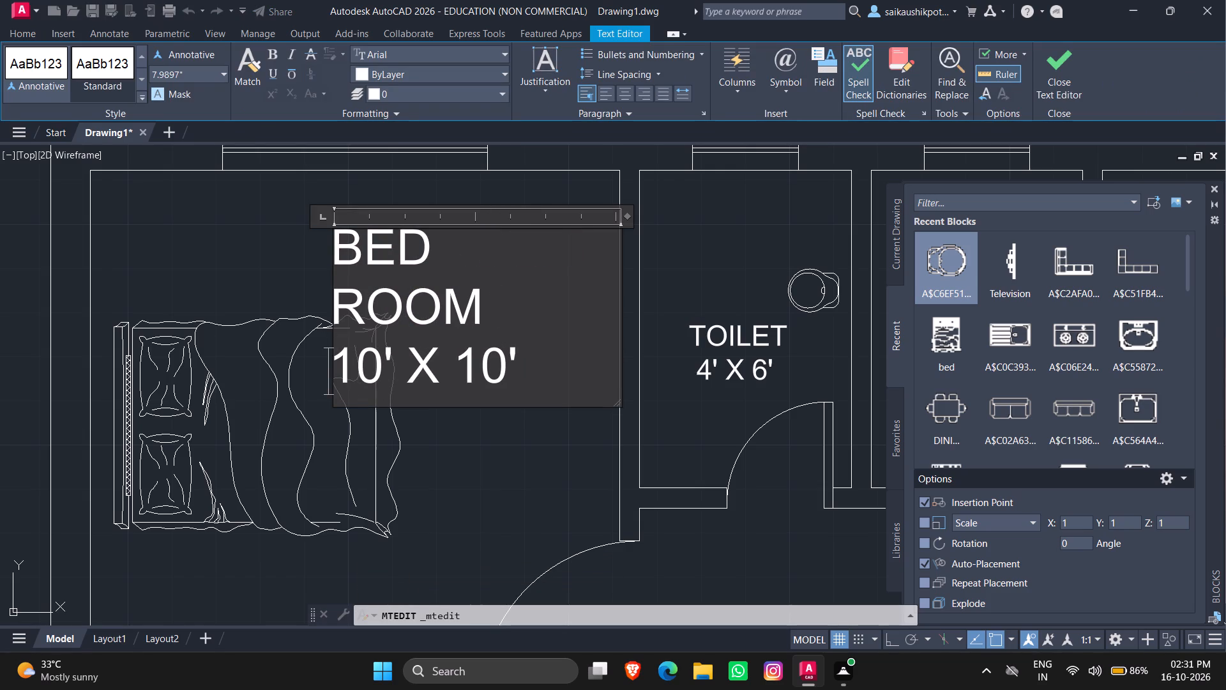
key(Escape)
key(Return)
Move the BED ROOM 10' X 10' label into the clear space between the bed and the toilet wall.
click(366, 257)
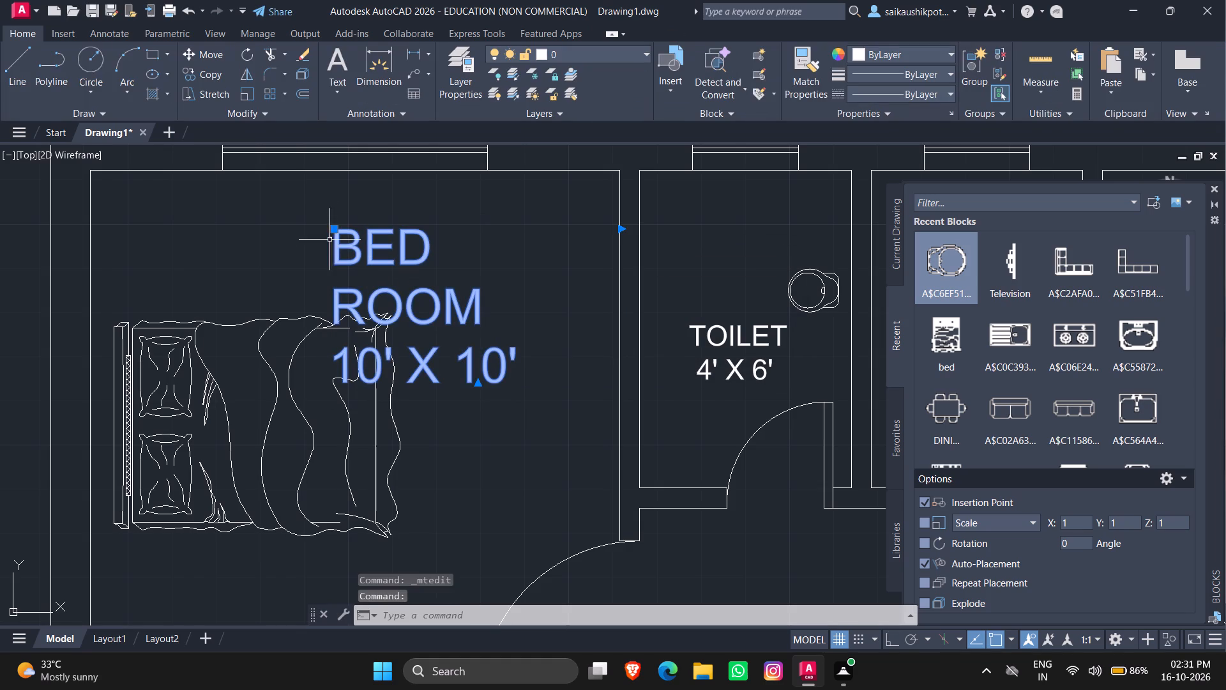
click(334, 229)
click(415, 302)
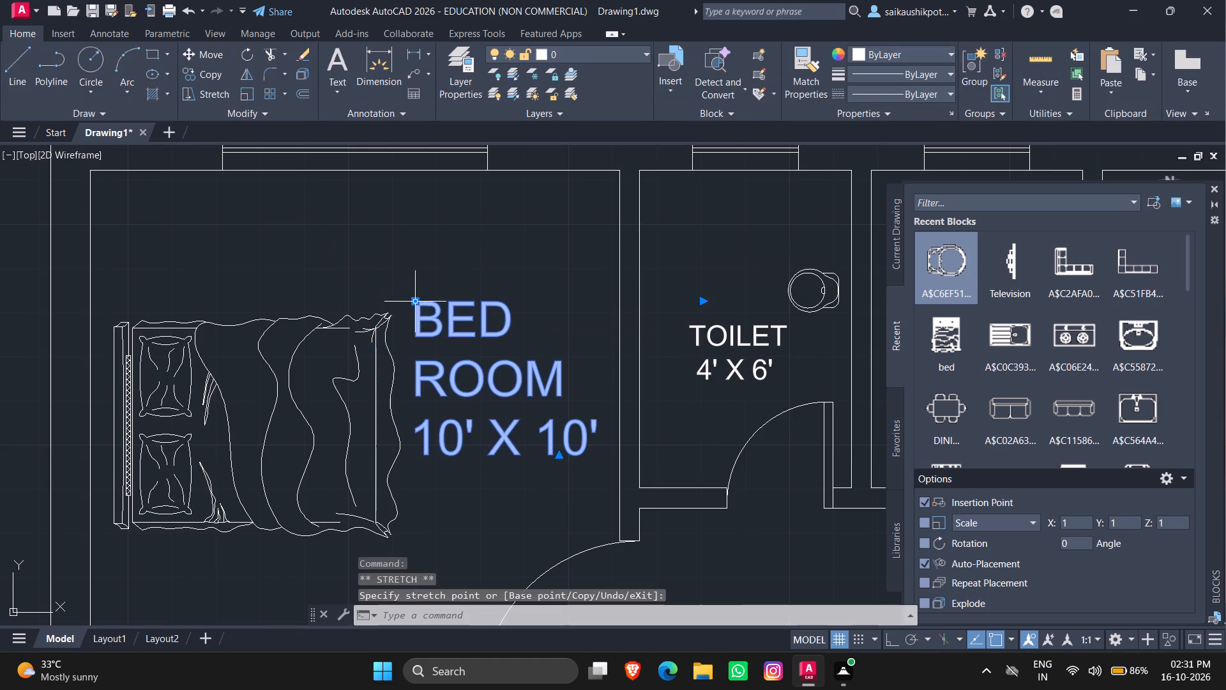
key(Escape)
key(Escape)
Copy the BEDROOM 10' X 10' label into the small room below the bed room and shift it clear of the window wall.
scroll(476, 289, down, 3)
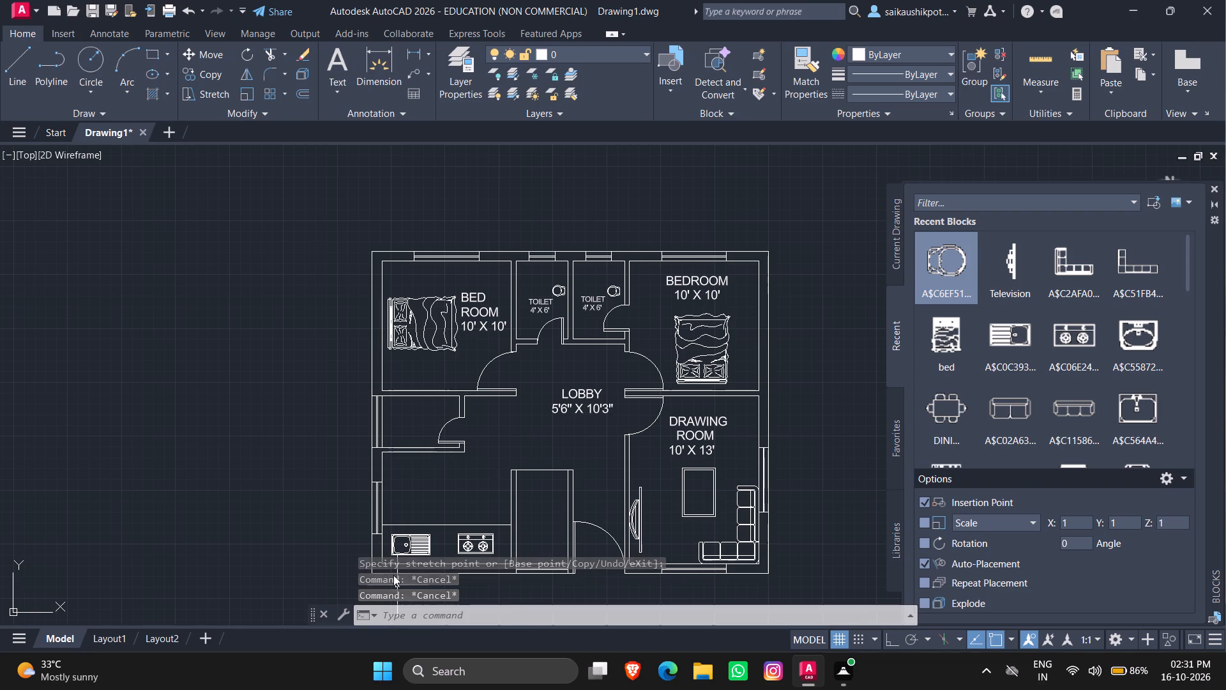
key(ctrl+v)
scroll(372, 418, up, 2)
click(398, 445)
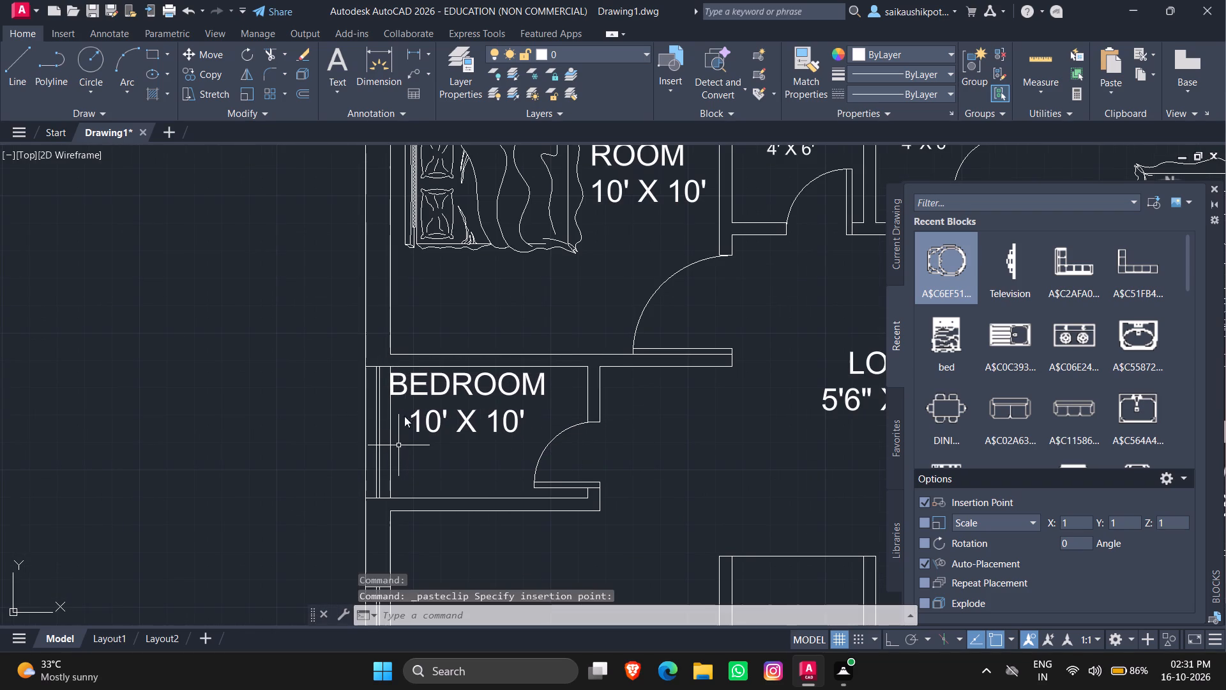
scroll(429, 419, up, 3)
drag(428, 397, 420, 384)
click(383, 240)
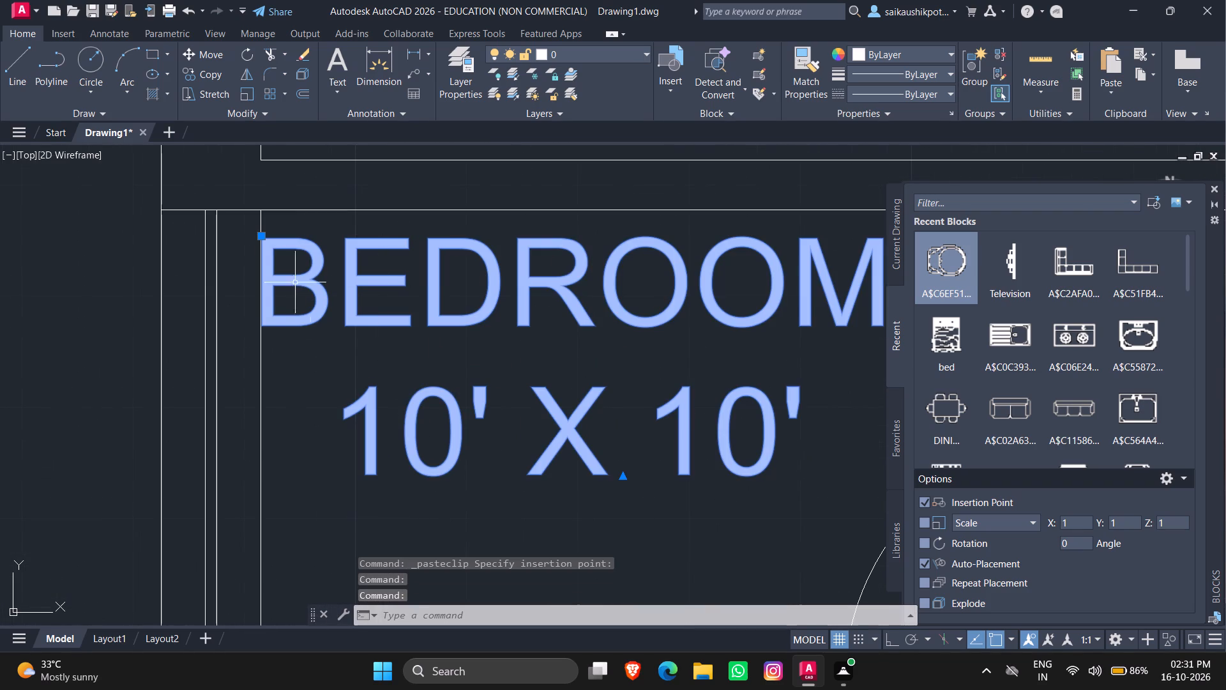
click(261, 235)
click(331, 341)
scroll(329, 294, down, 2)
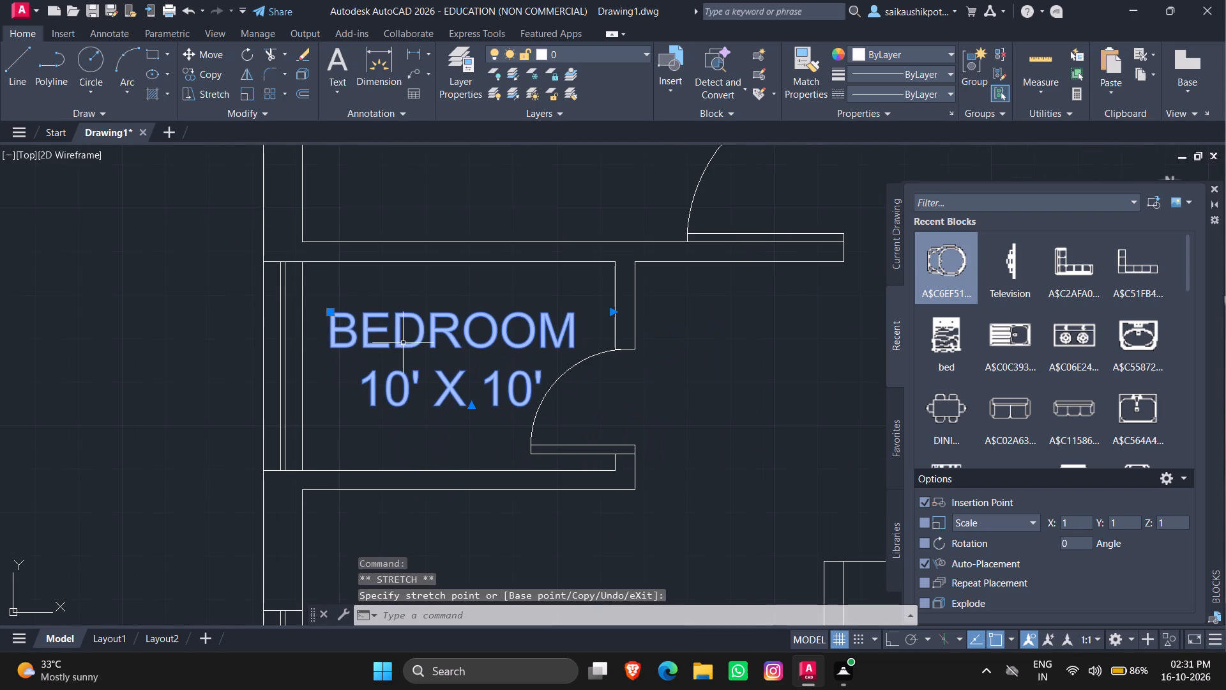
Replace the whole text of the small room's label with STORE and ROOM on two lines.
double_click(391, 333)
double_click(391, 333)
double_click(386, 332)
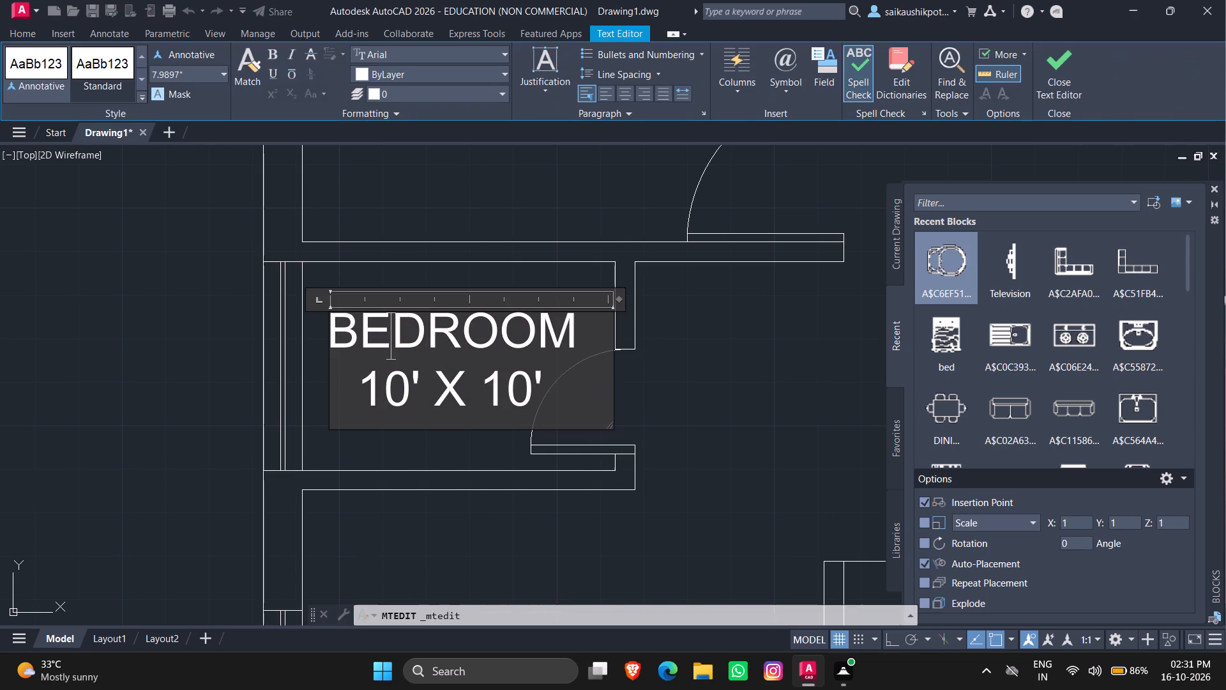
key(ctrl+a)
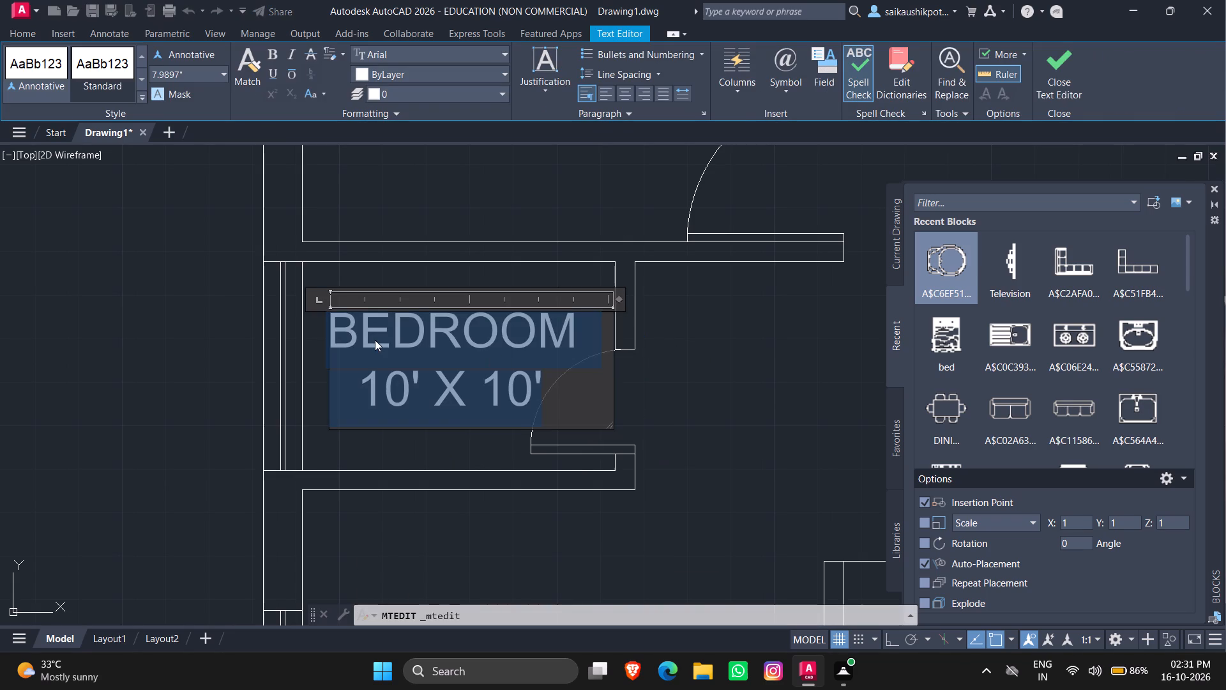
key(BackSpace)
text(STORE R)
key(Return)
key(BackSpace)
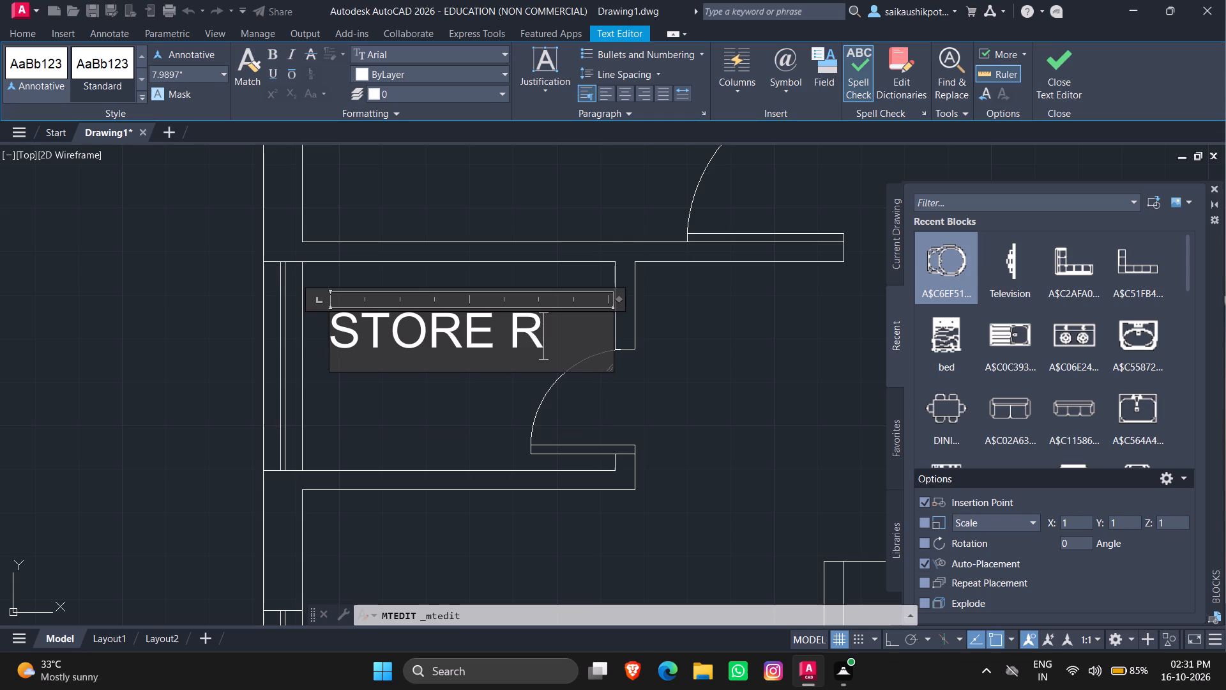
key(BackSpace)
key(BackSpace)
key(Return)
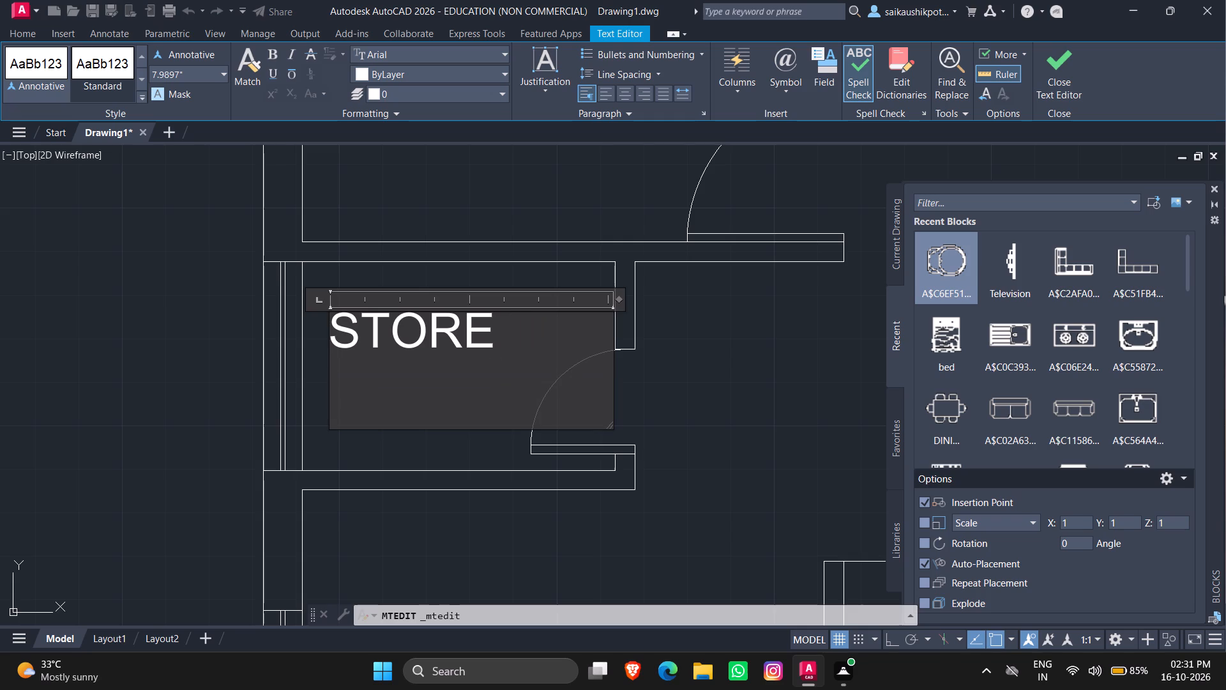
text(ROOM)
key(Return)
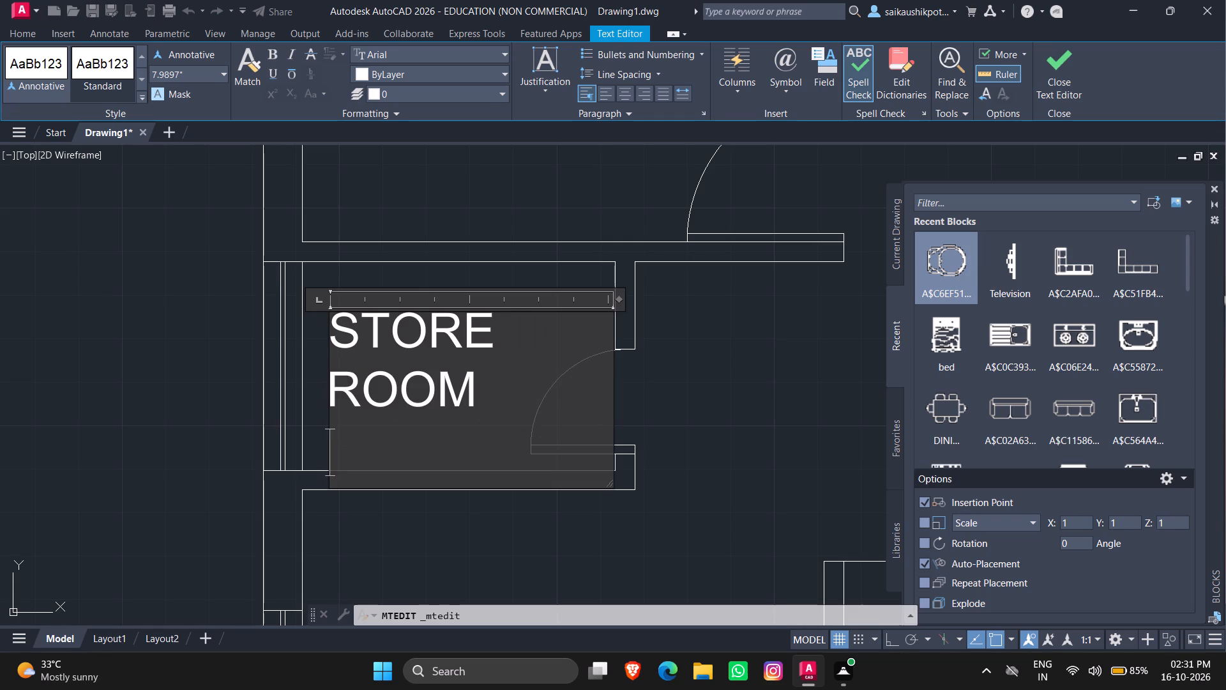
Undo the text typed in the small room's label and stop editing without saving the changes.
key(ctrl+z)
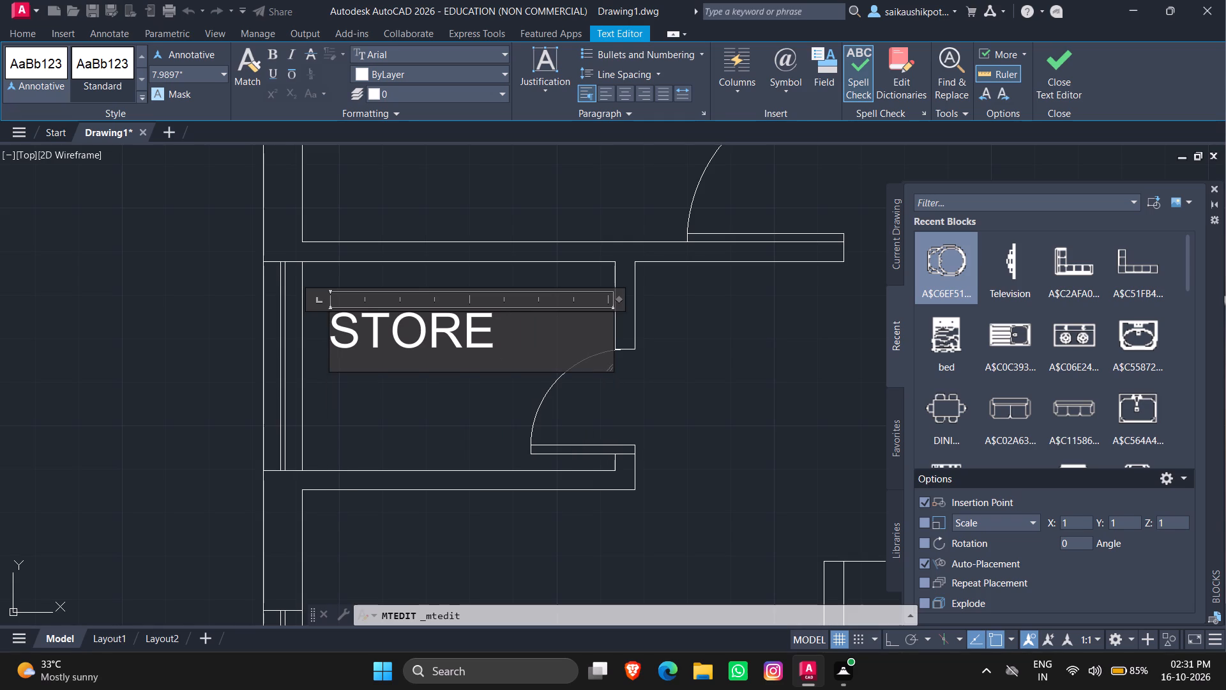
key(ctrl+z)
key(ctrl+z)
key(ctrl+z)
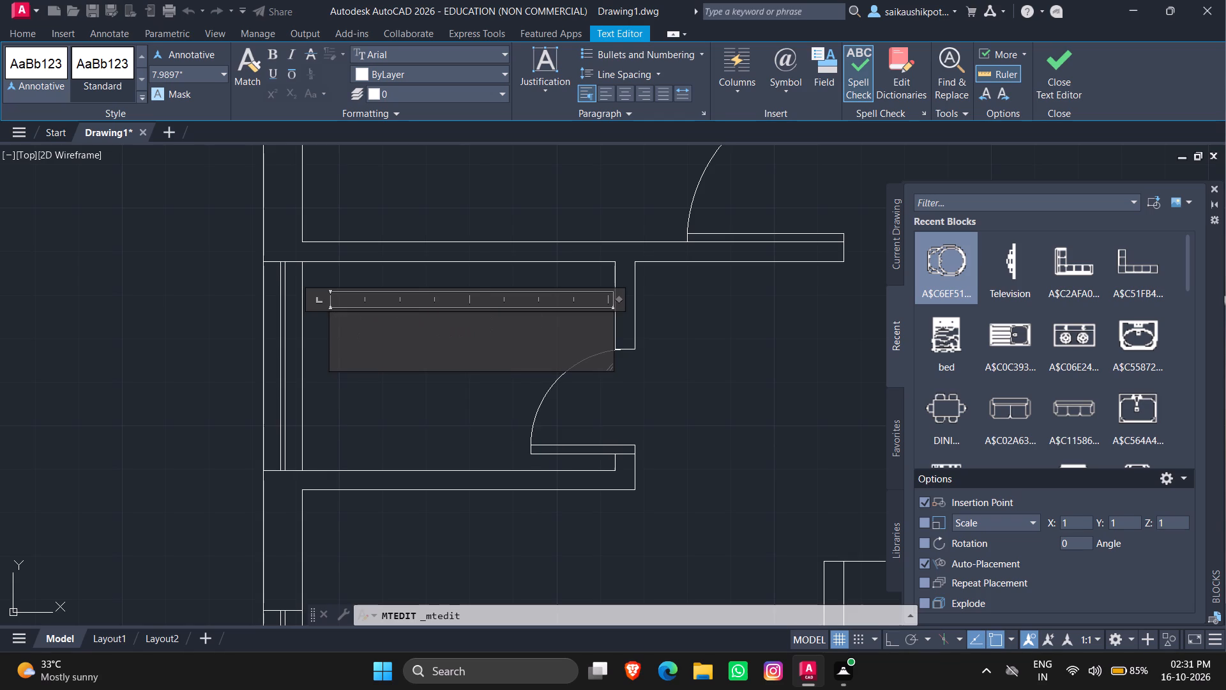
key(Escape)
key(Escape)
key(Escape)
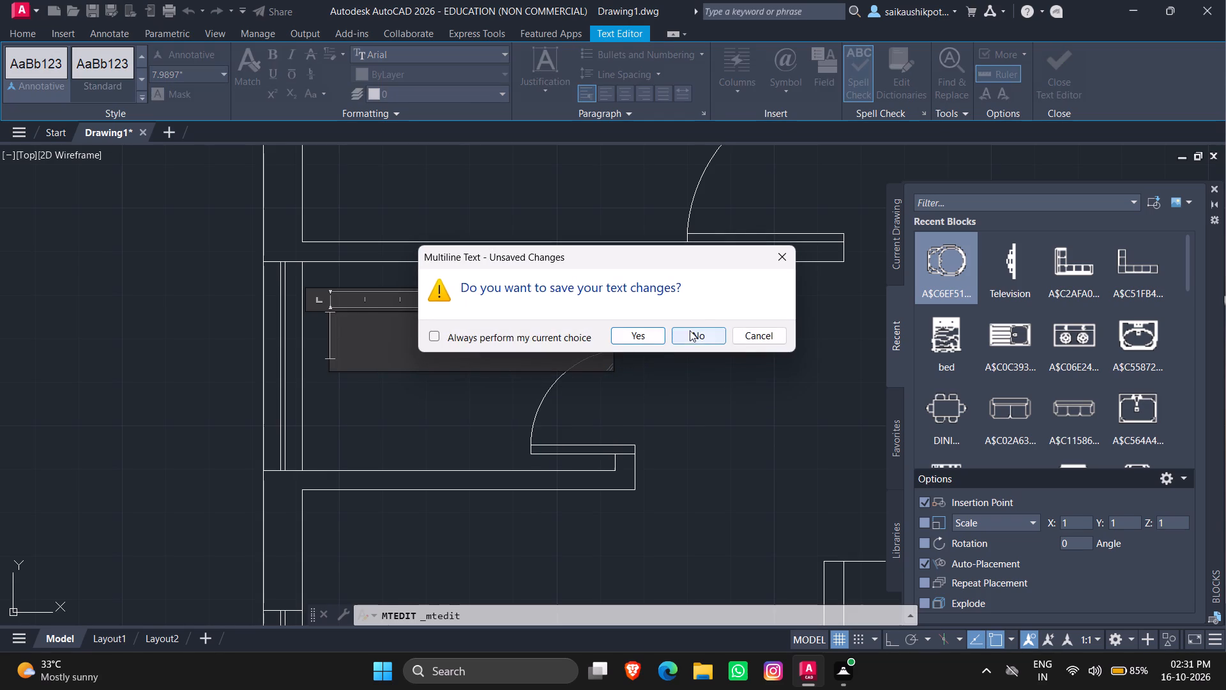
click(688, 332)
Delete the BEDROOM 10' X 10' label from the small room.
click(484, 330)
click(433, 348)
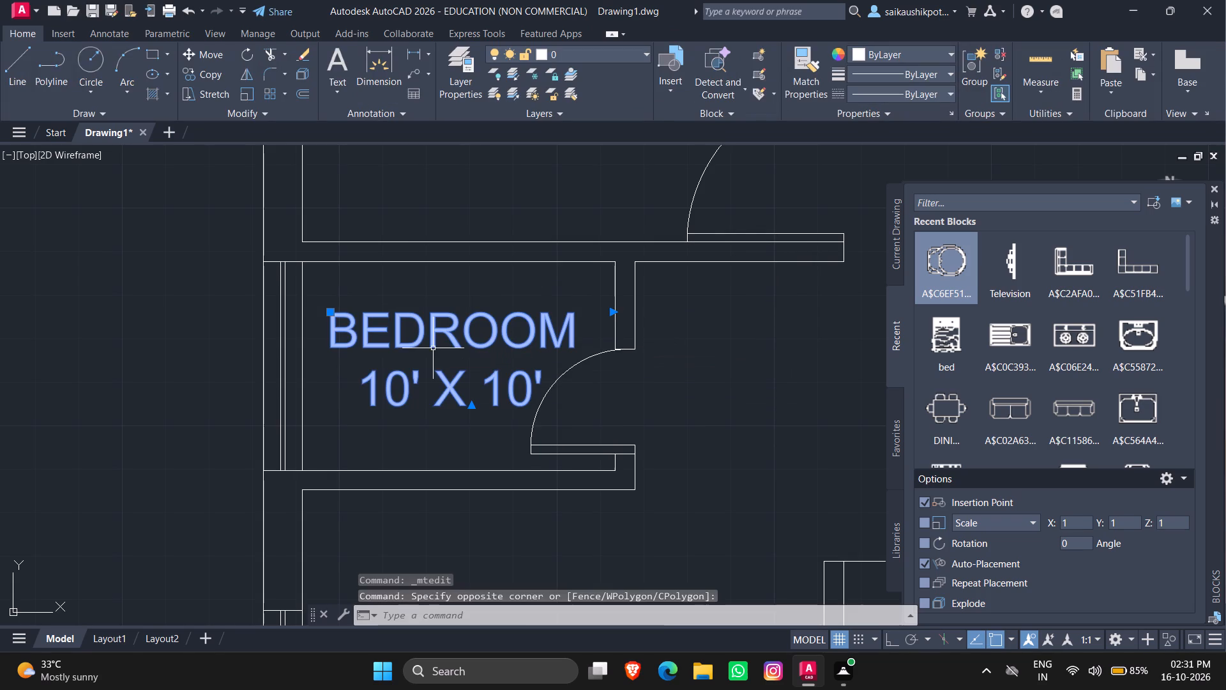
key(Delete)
Copy the smaller TOILET 4' X 6' label into the small room below the bed room.
scroll(381, 348, down, 4)
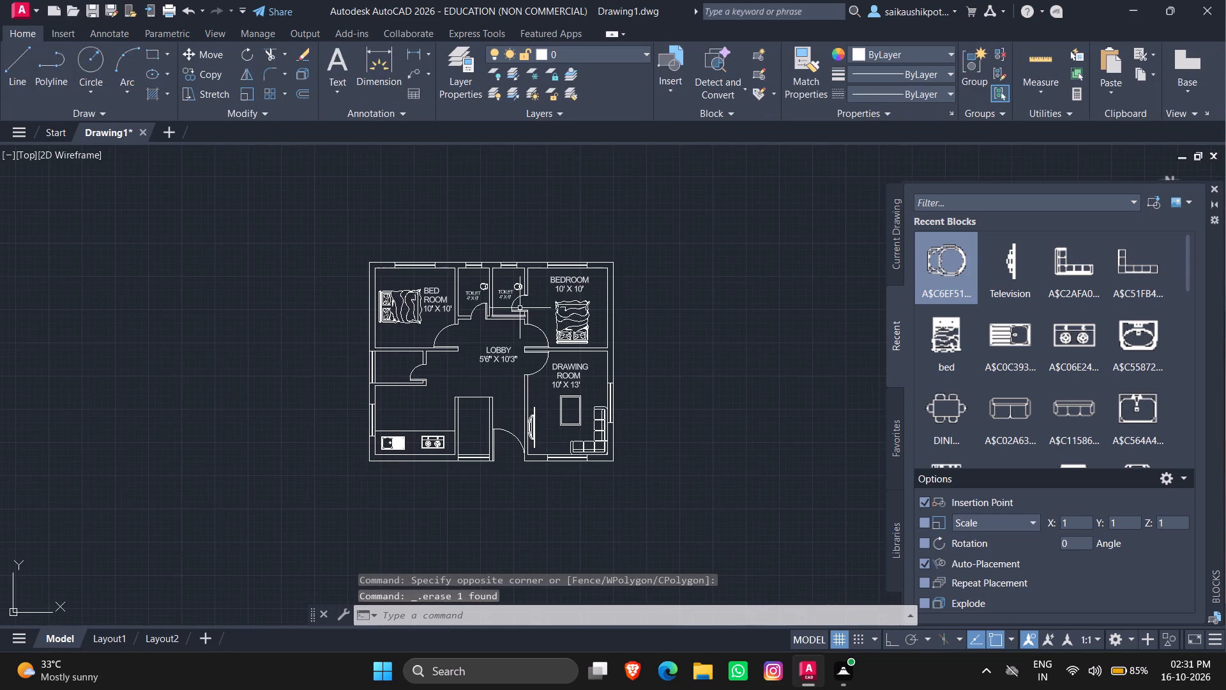
scroll(517, 305, up, 2)
click(488, 277)
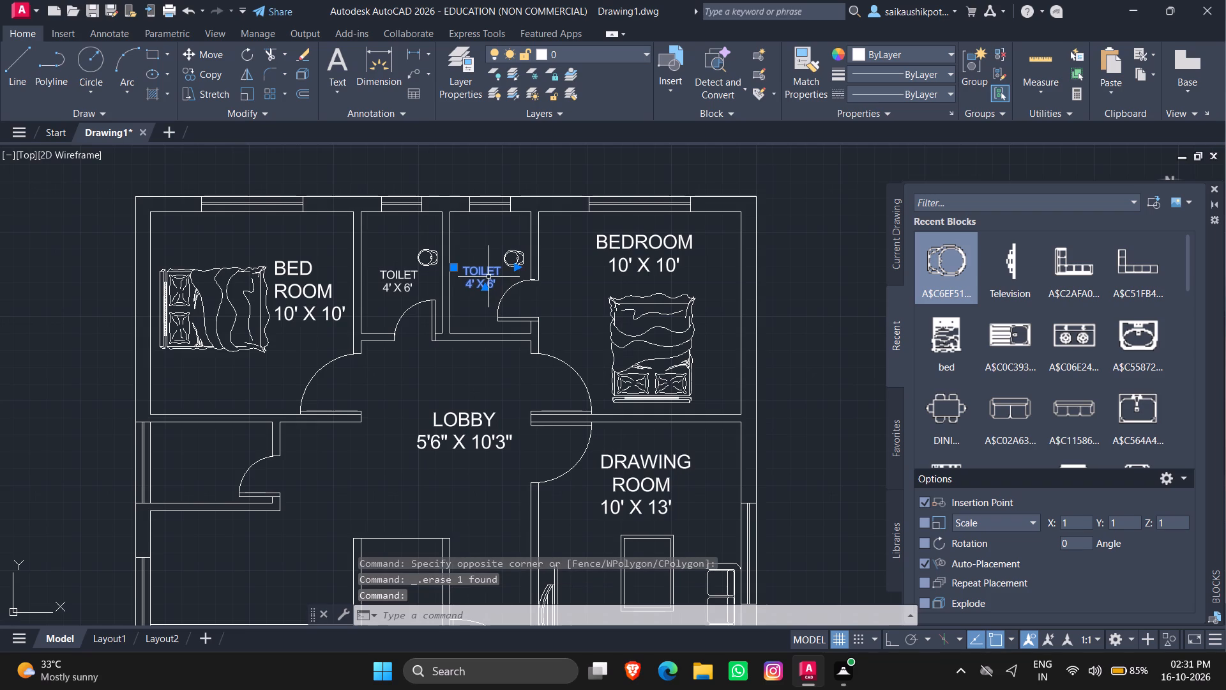
key(ctrl+c)
key(ctrl+v)
scroll(177, 482, up, 3)
click(158, 459)
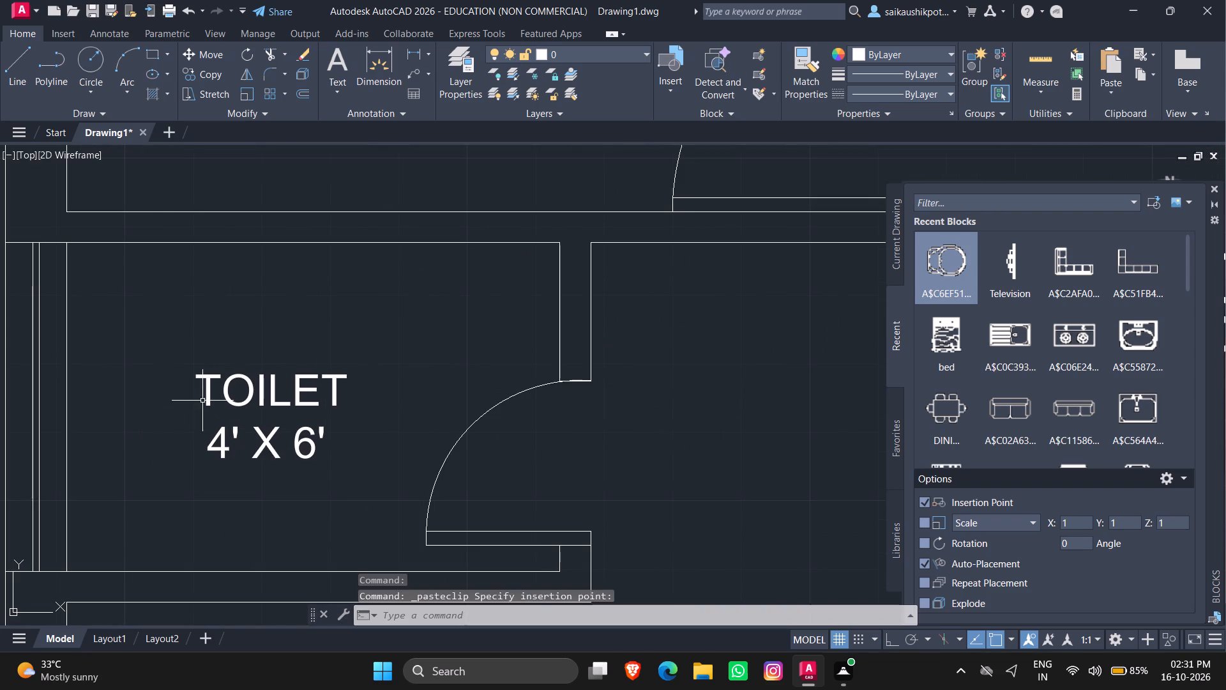
Replace the text of the copied TOILET label in the small room with STORE and ROOM on two lines.
click(202, 401)
triple_click(206, 401)
click(248, 407)
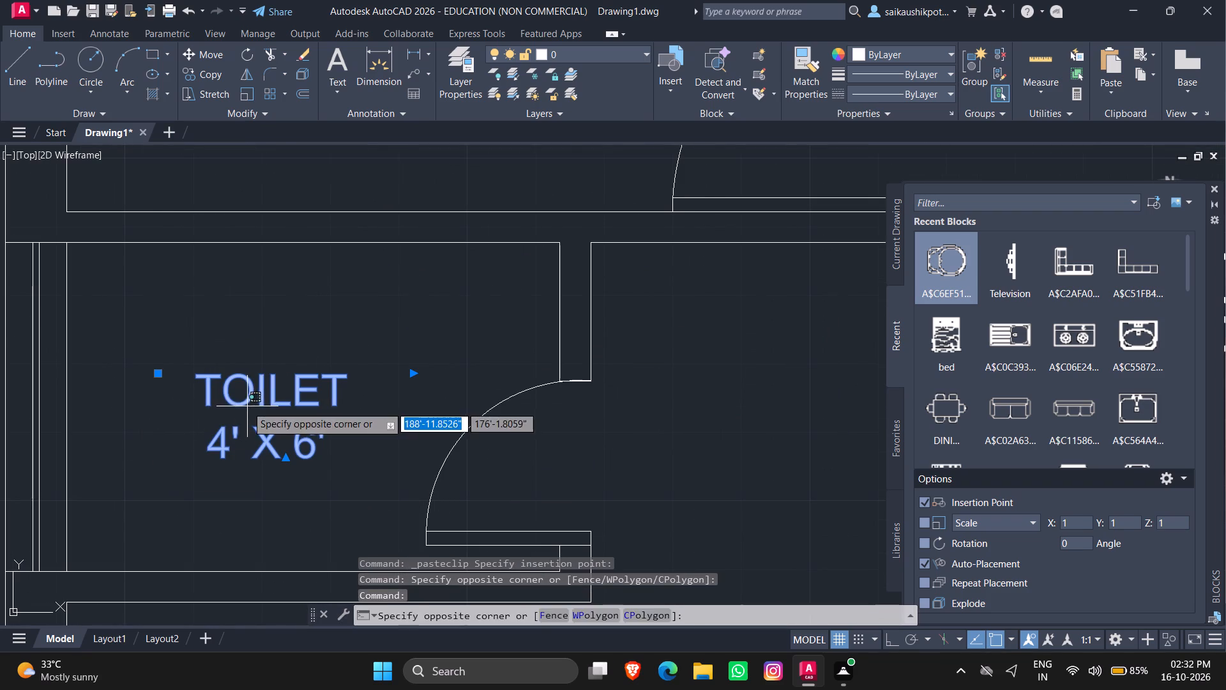
double_click(246, 404)
drag(359, 399, 186, 403)
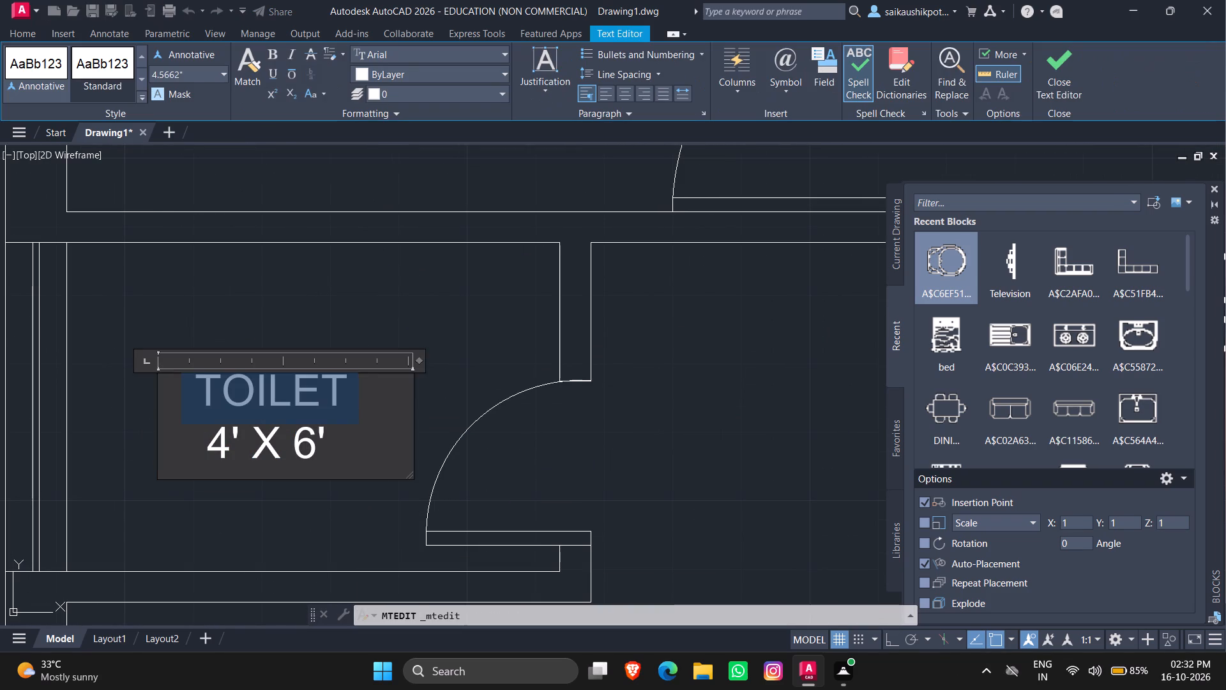
drag(186, 403, 185, 403)
key(BackSpace)
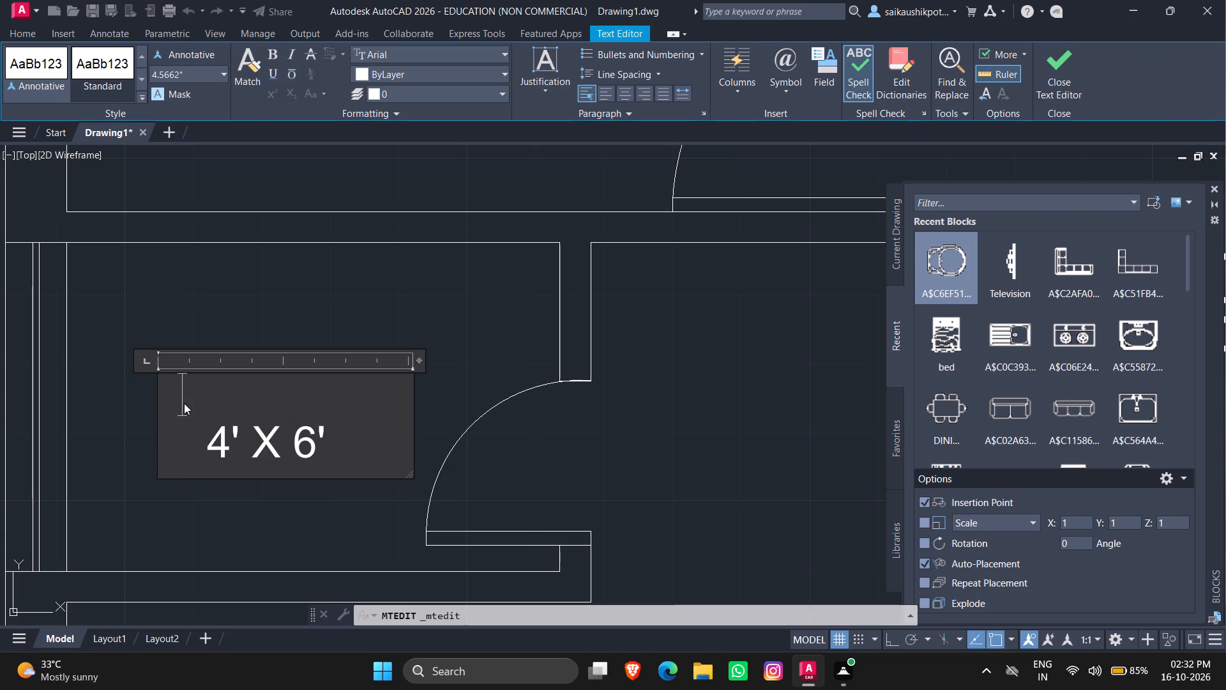
key(ctrl+a)
key(BackSpace)
text(STORE)
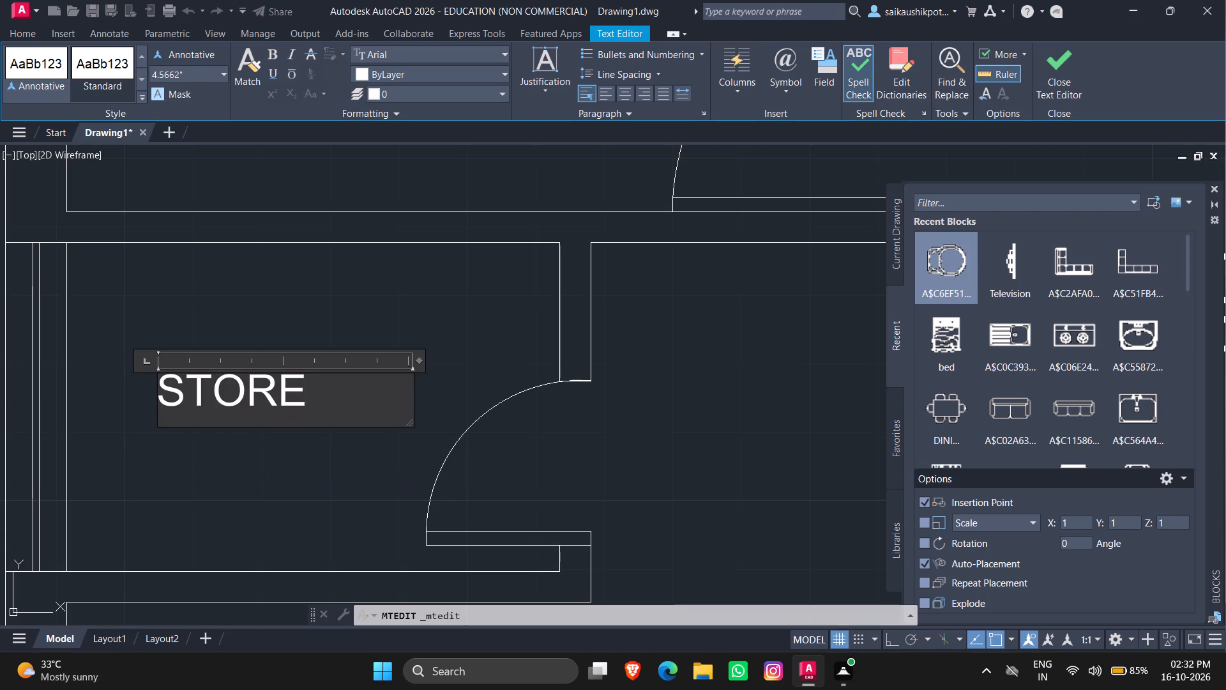
key(Return)
text(ROOM)
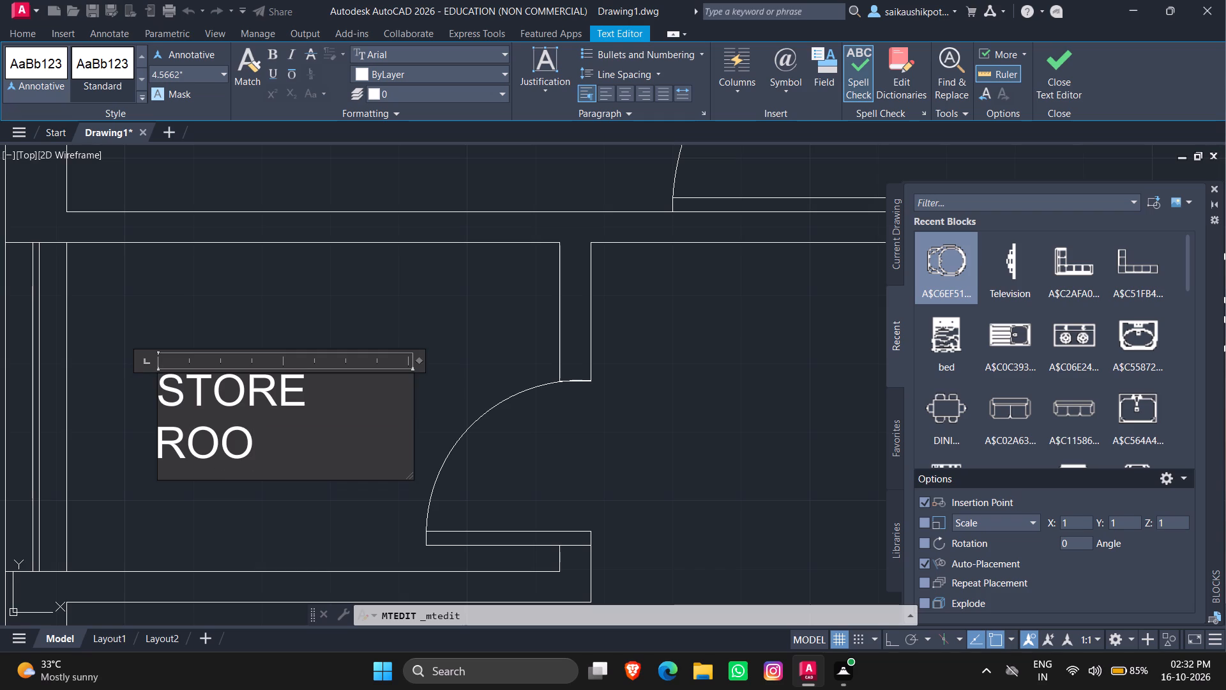
key(space)
key(Return)
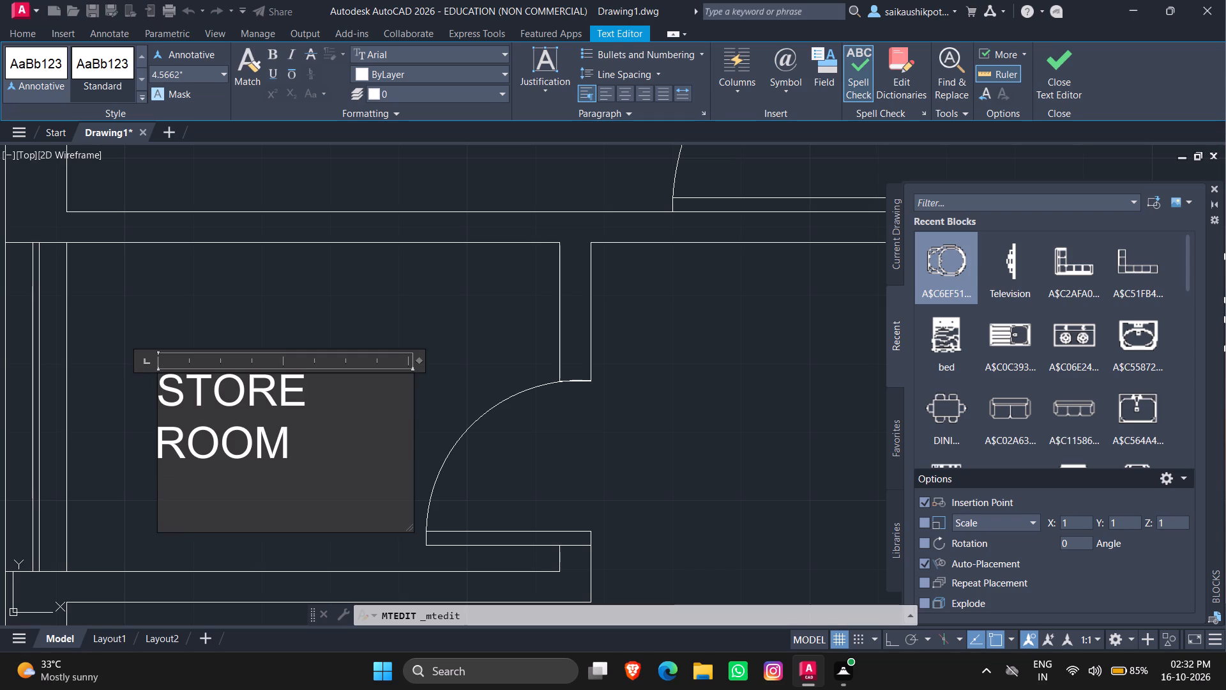
Add the dimensions 6' X 4' as the third line of the STORE ROOM label and finish editing.
key(6)
key(apostrophe)
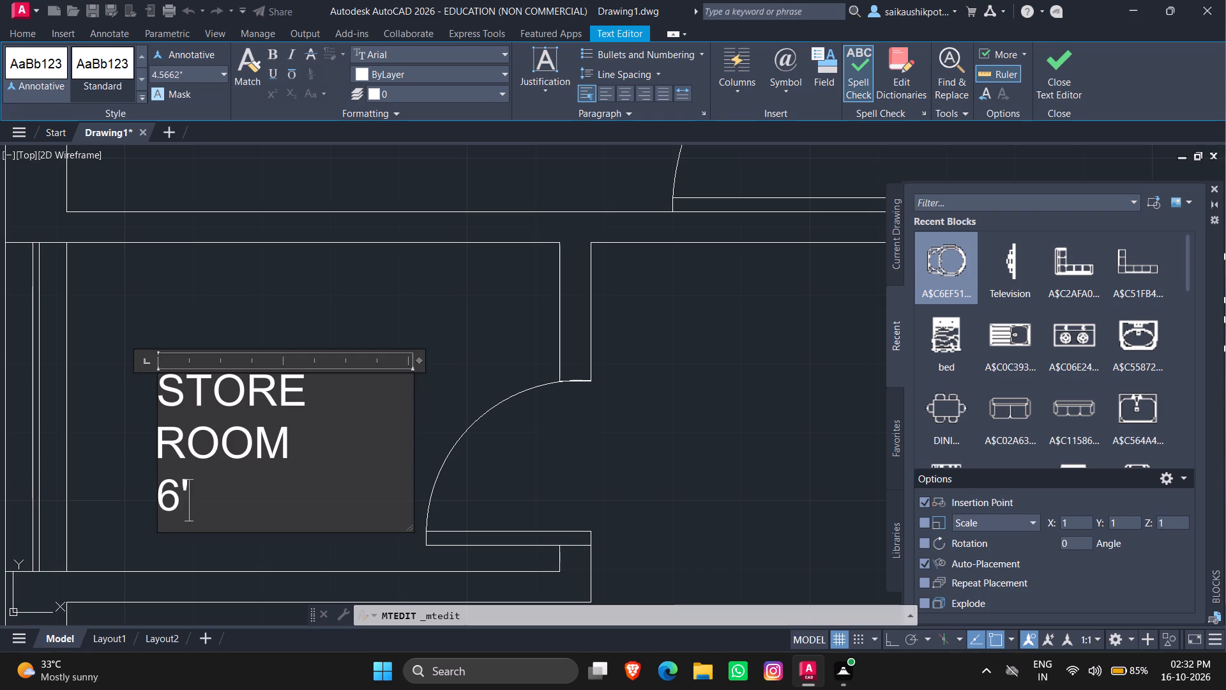
key(space)
text(X)
key(space)
text(4')
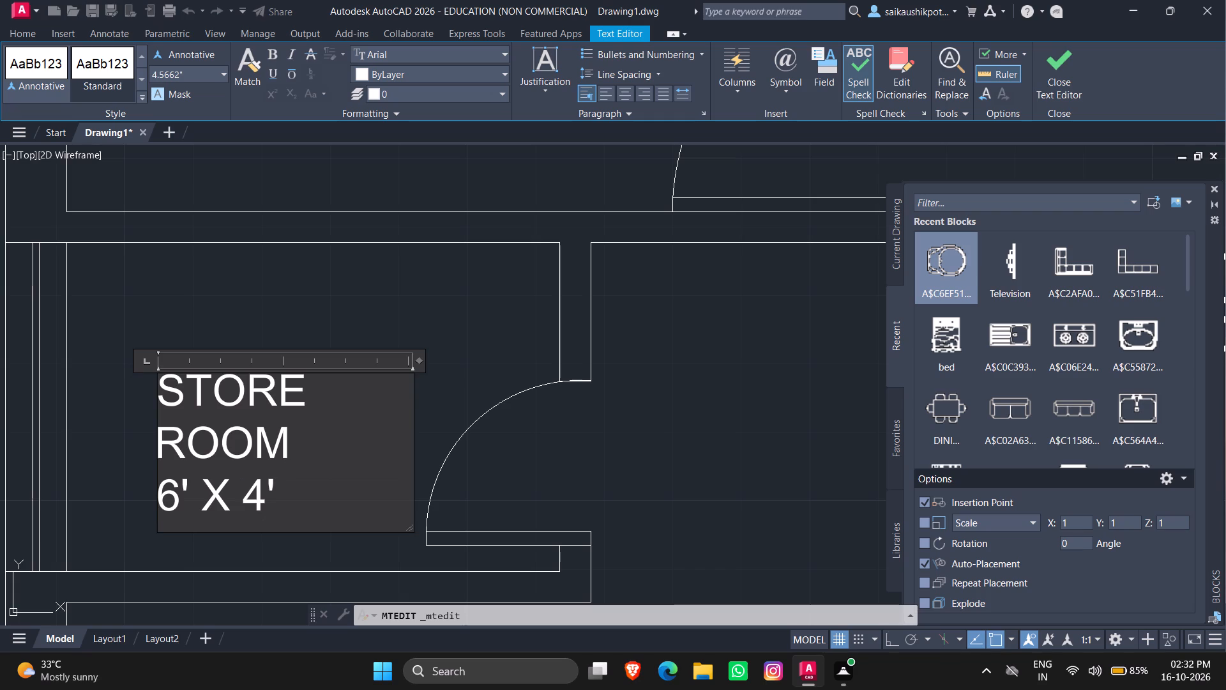
key(space)
key(Escape)
key(Return)
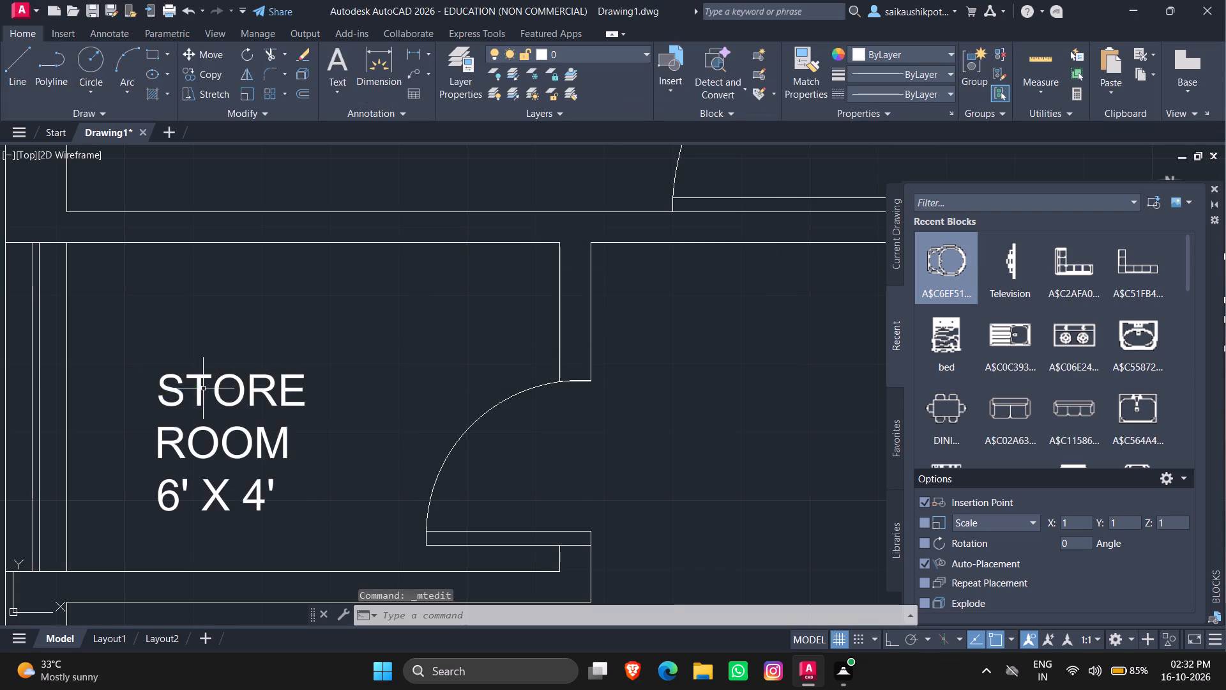
Move the STORE ROOM label up and towards the middle of the small room, then deselect it.
scroll(227, 391, up, 1)
click(213, 395)
click(150, 355)
click(116, 371)
drag(116, 365, 122, 364)
click(207, 310)
scroll(223, 309, down, 2)
scroll(236, 319, up, 1)
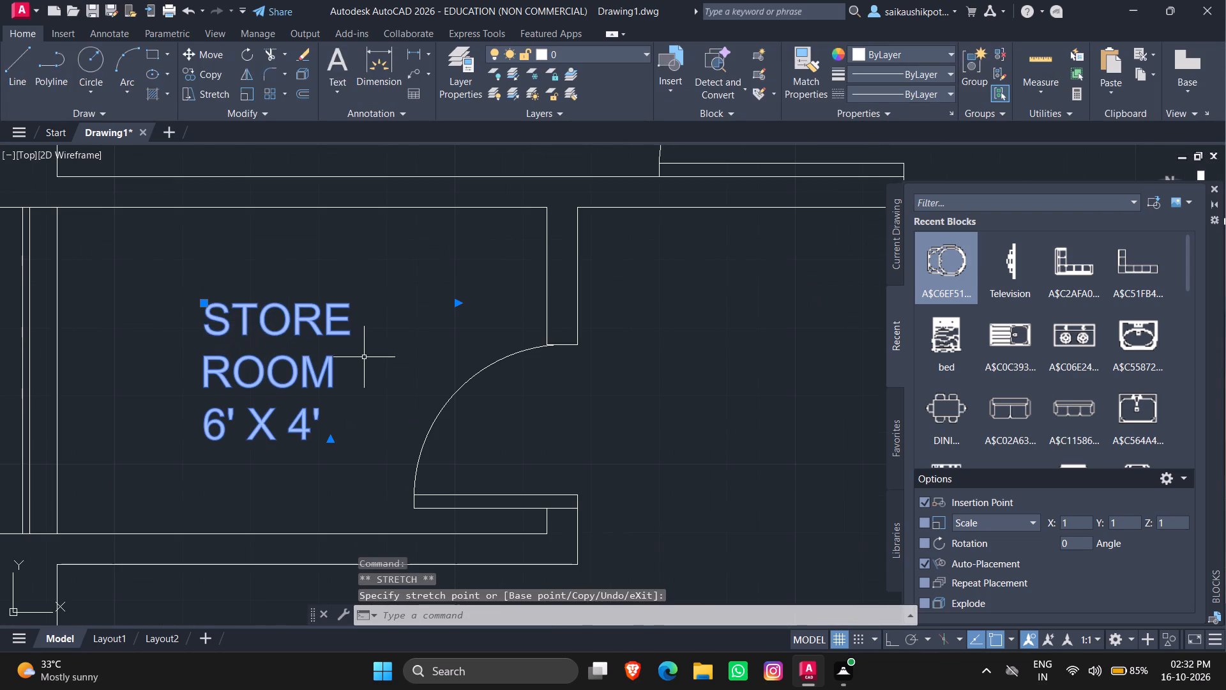
key(Escape)
key(Escape)
Copy the LOBBY label into the kitchen, above the counter with the sink and stove.
scroll(351, 395, down, 2)
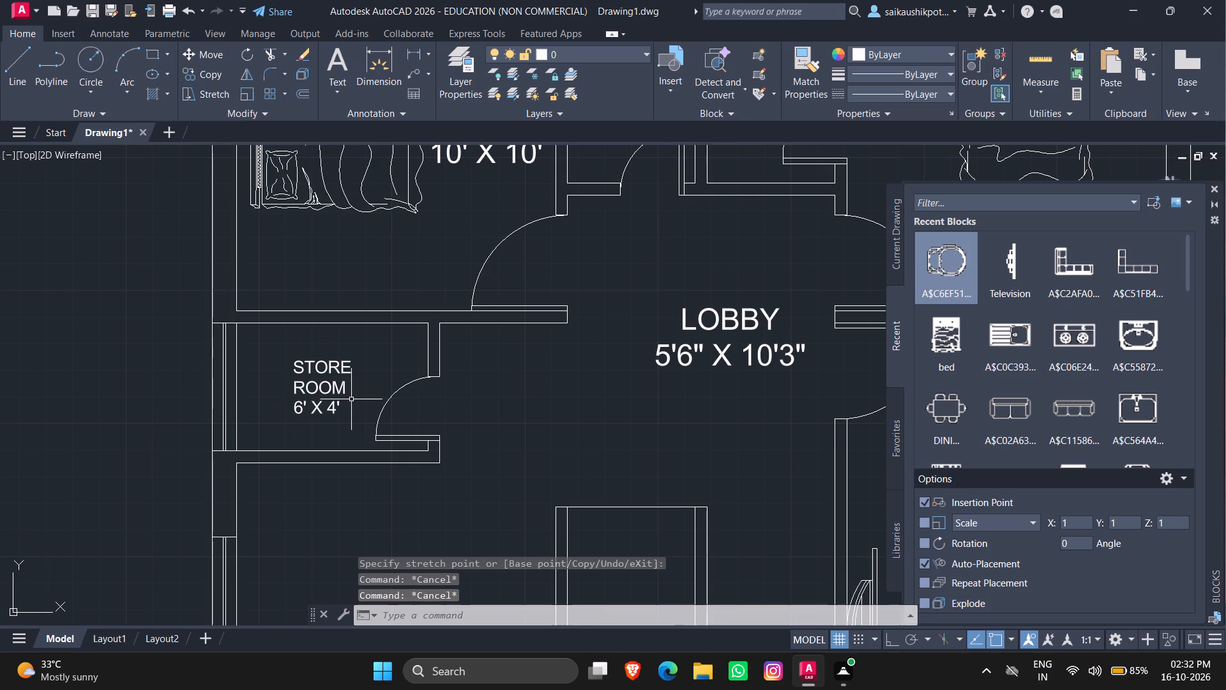
scroll(353, 402, down, 1)
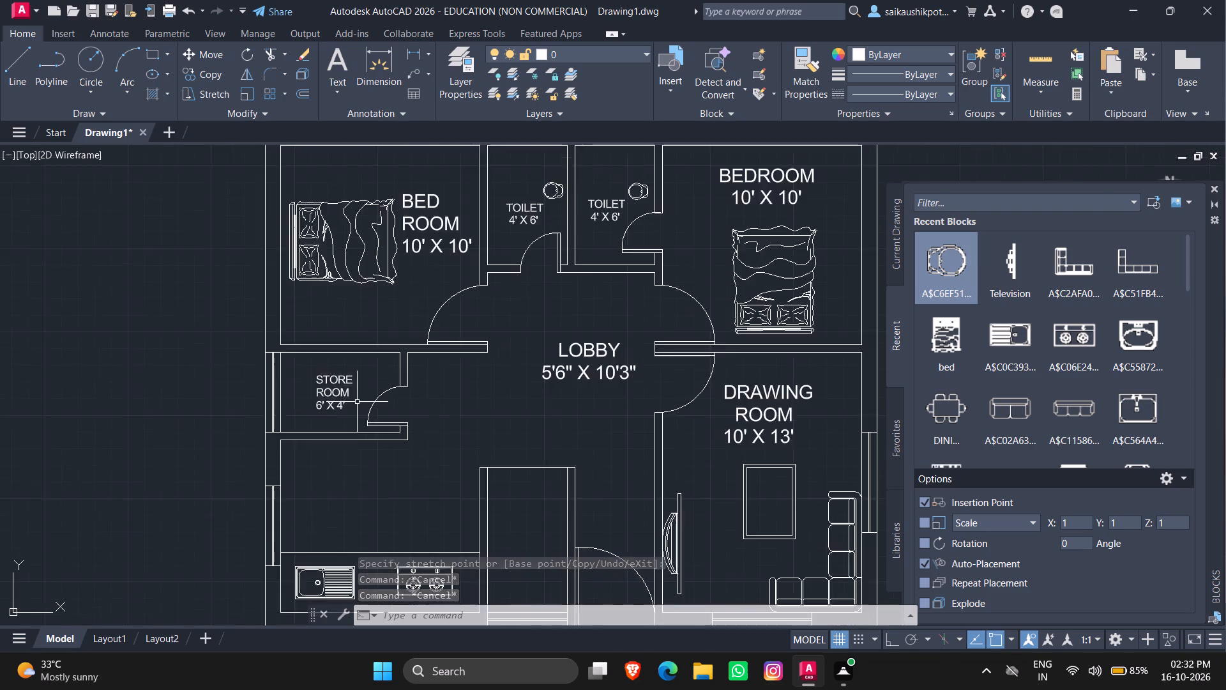
scroll(358, 402, down, 1)
click(511, 373)
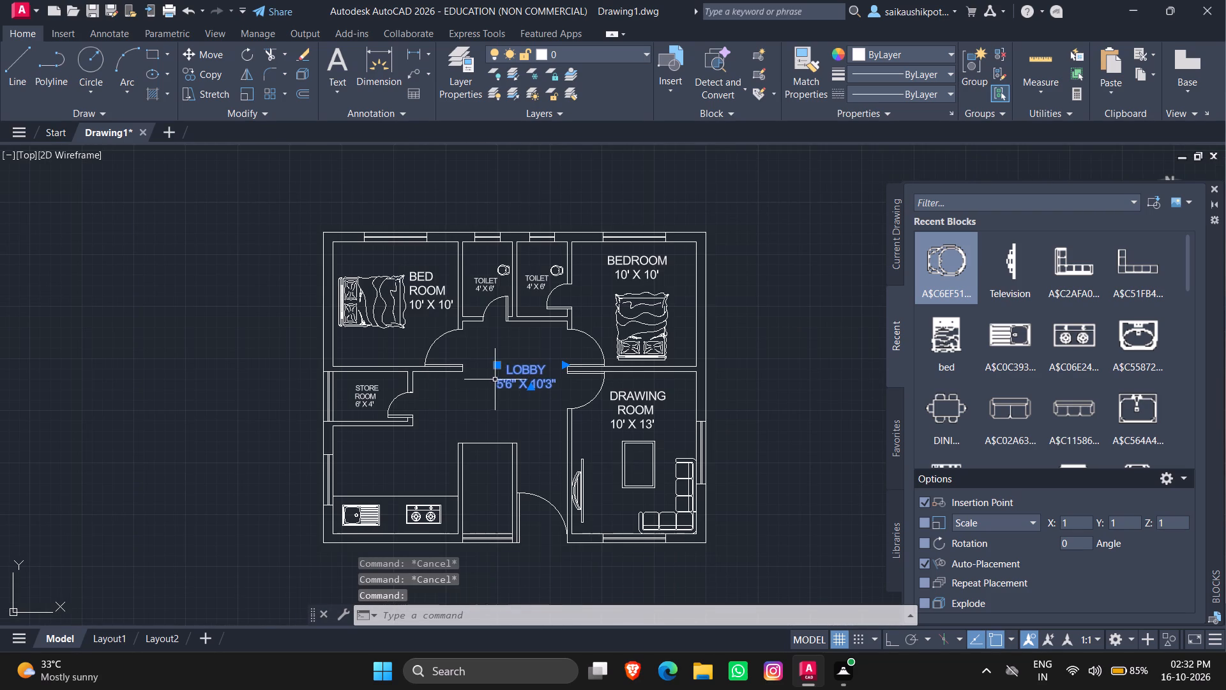
key(ctrl+c)
key(ctrl+v)
scroll(368, 476, up, 3)
click(347, 477)
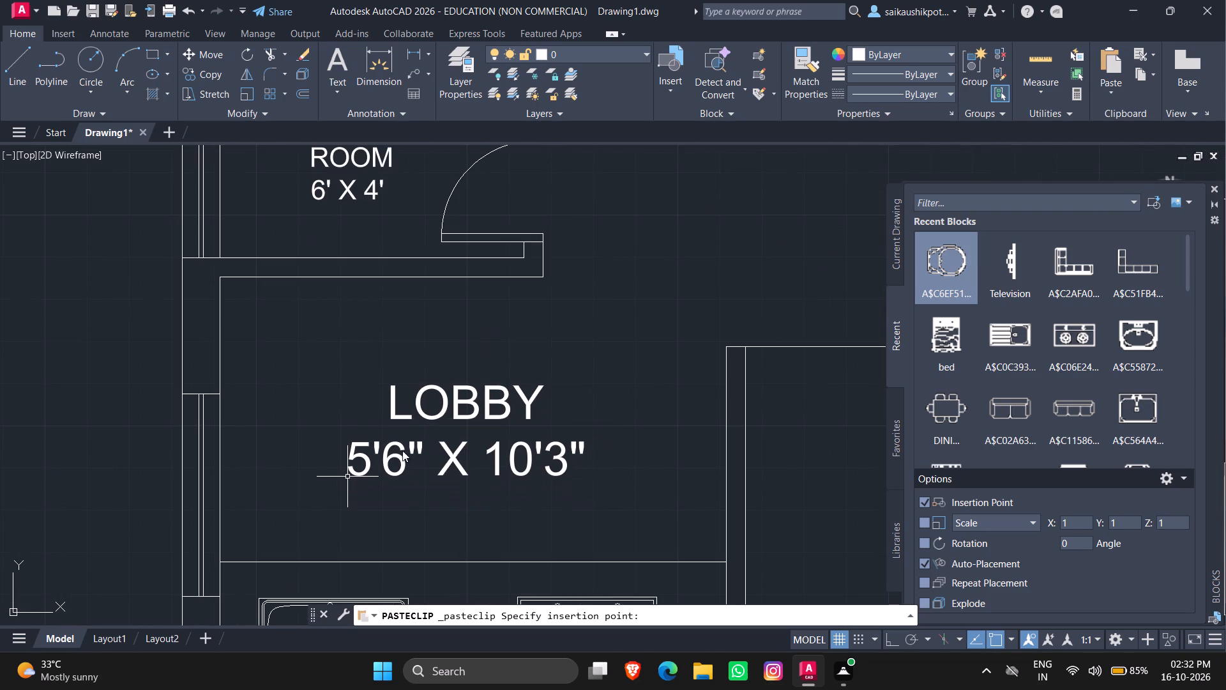
Change the name in the copied LOBBY label to KITCHEN and shift it one space back to centre it.
triple_click(397, 418)
double_click(397, 416)
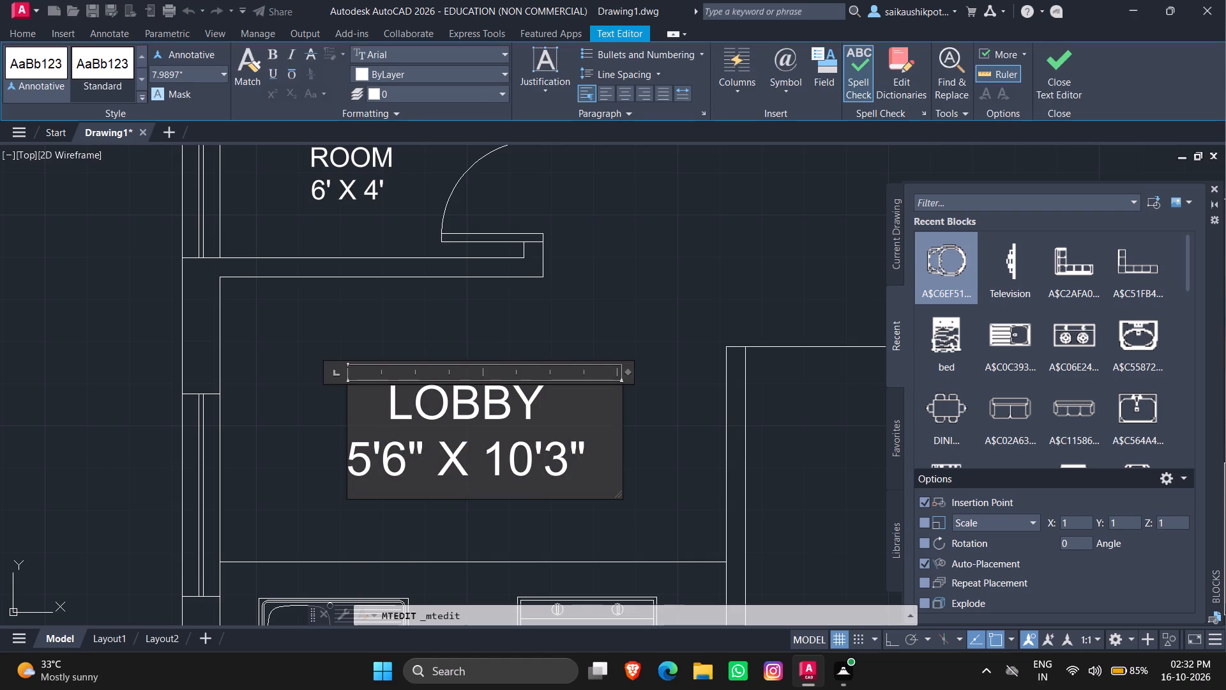
drag(536, 415, 453, 427)
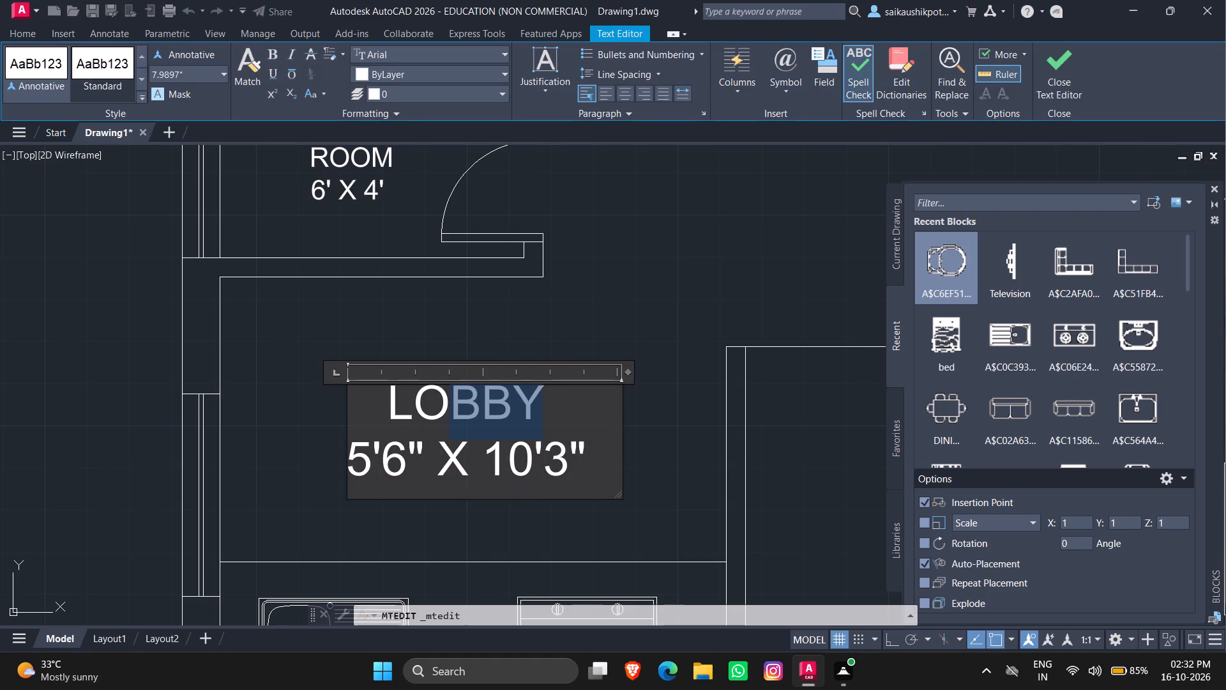
drag(453, 427, 396, 427)
key(BackSpace)
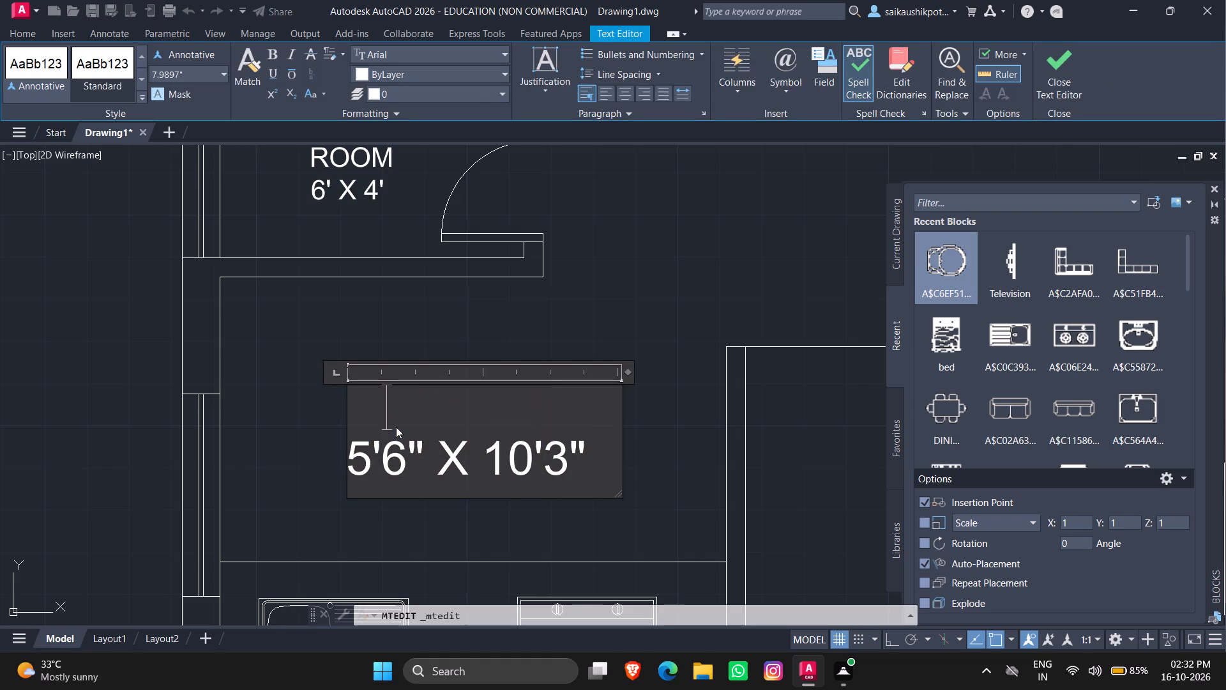
text(KITCHEN)
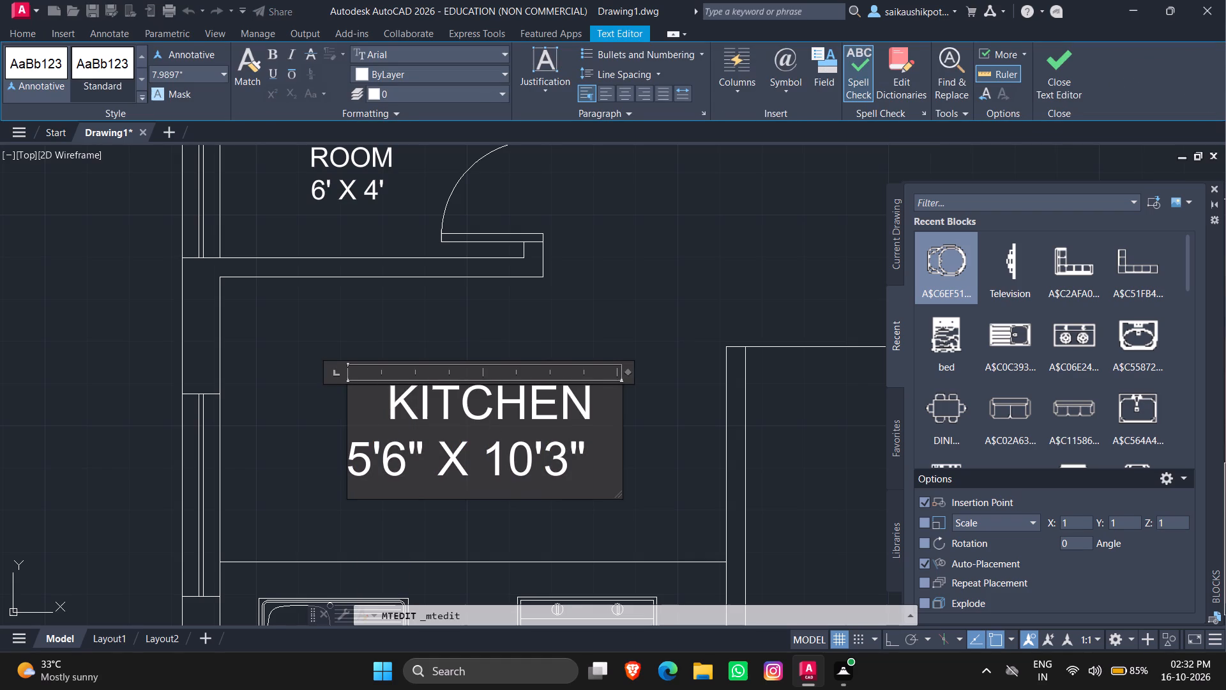
key(Left)
key(Left)
key(Left)
key(Left)
key(Left)
key(Left)
key(Left)
key(BackSpace)
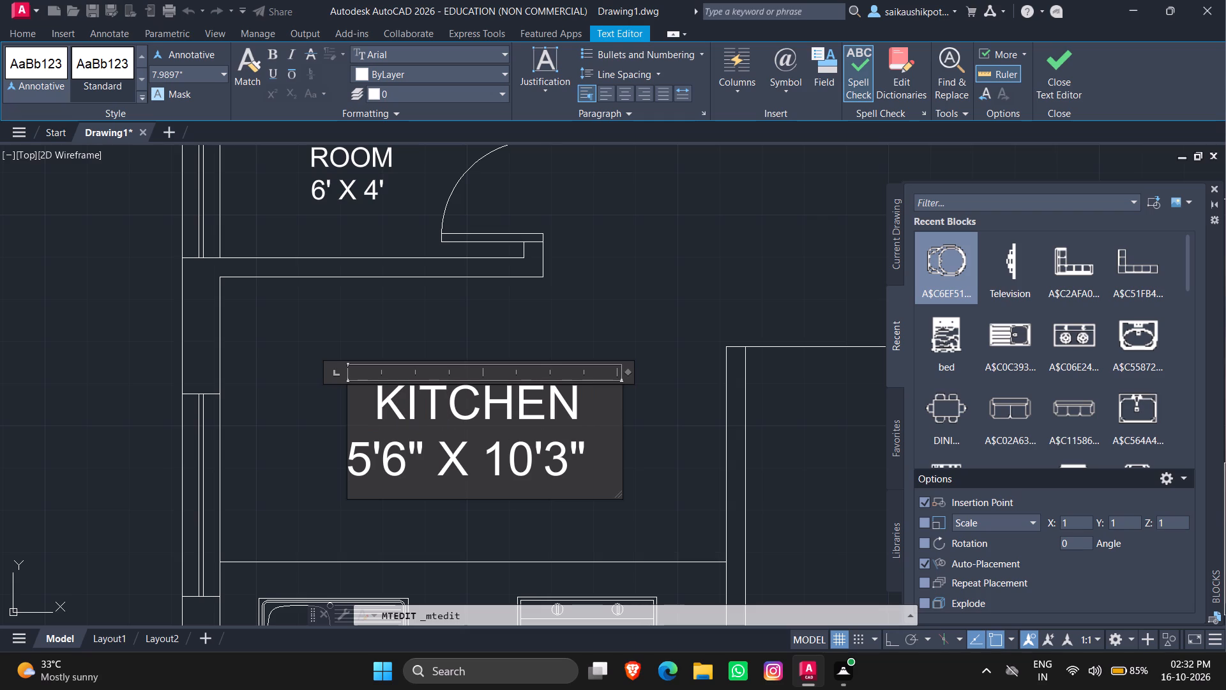
Change the first dimension in the KITCHEN label to 10'.
key(Down)
key(Right)
key(Right)
key(Right)
key(Right)
key(Left)
key(BackSpace)
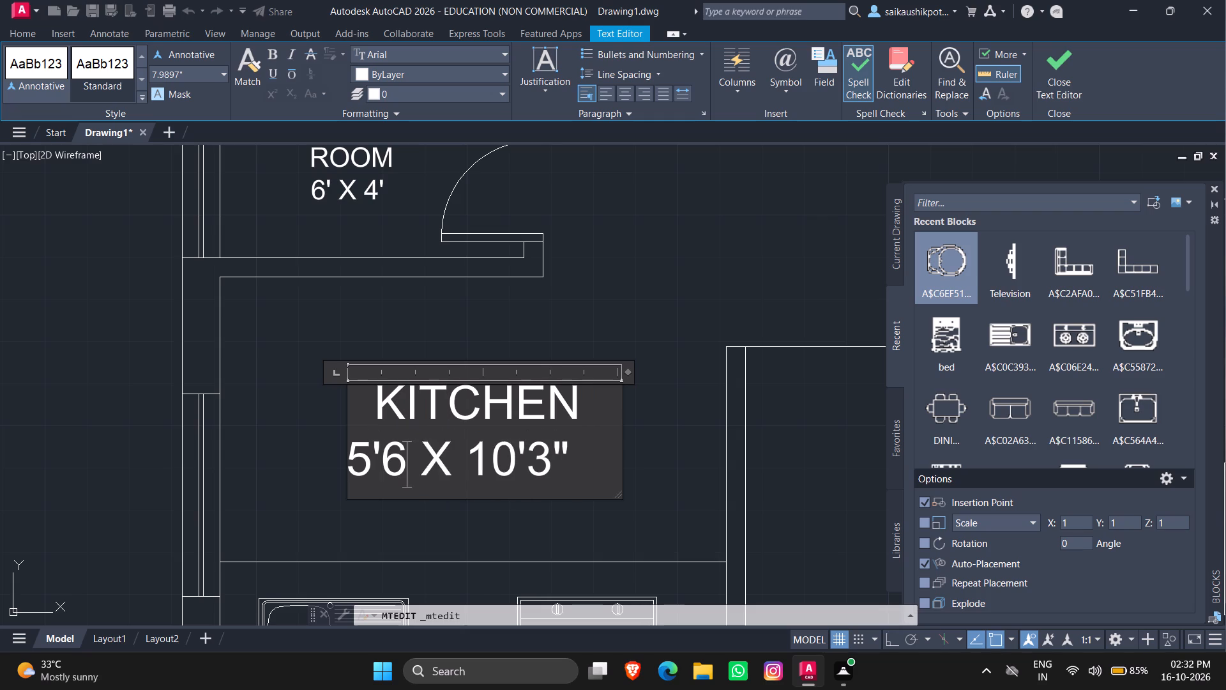
key(BackSpace)
key(BackSpace)
key(BackSpace)
text(10')
Change the second dimension in the KITCHEN label to 8'6" and finish editing the text.
key(Right)
key(Right)
key(Right)
key(Right)
key(Right)
key(Right)
key(Right)
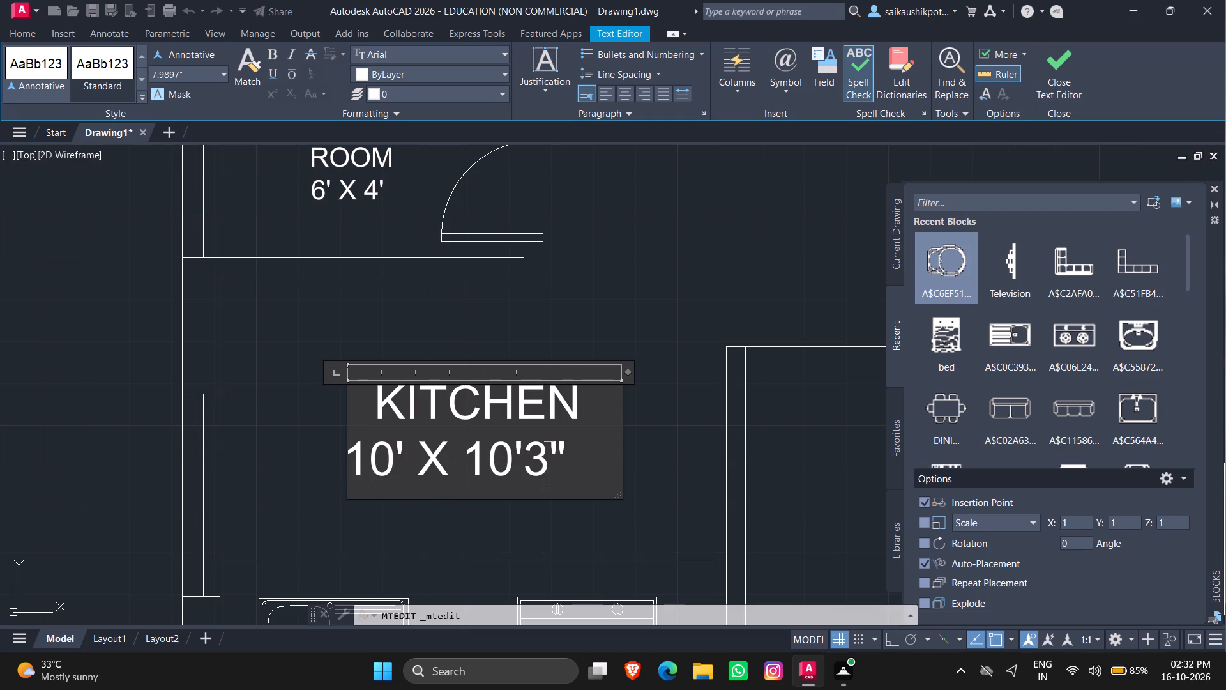
key(Right)
key(BackSpace)
key(BackSpace)
key(BackSpace)
key(BackSpace)
key(BackSpace)
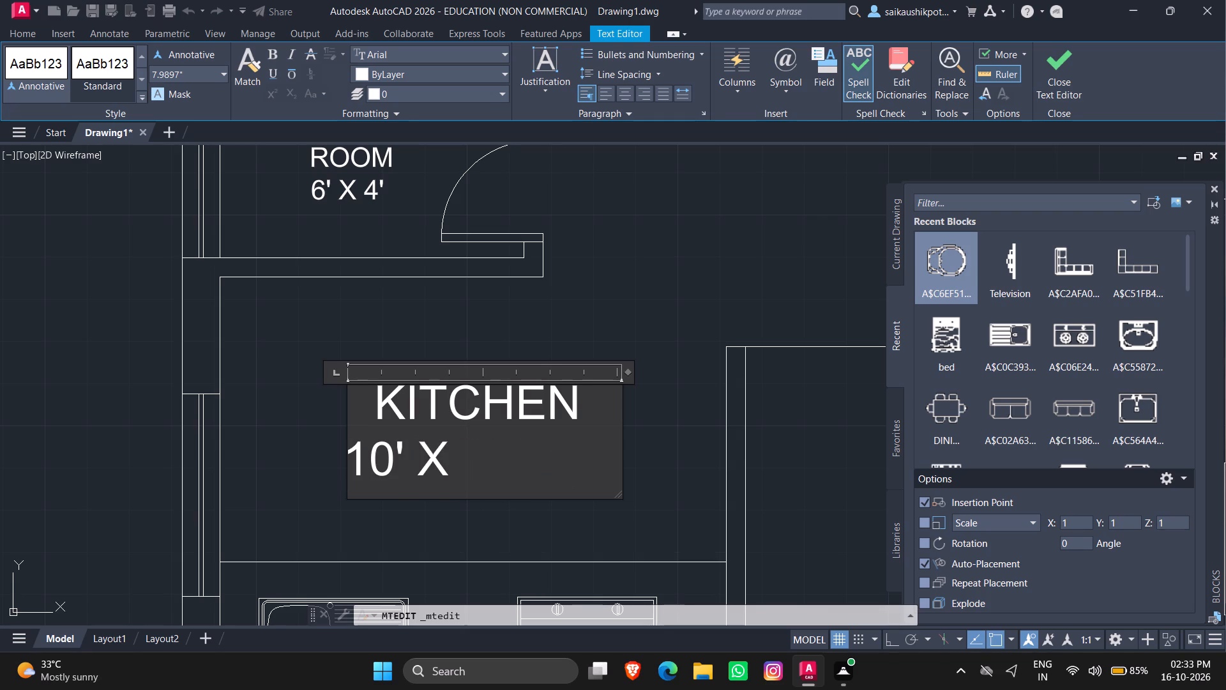
text(9')
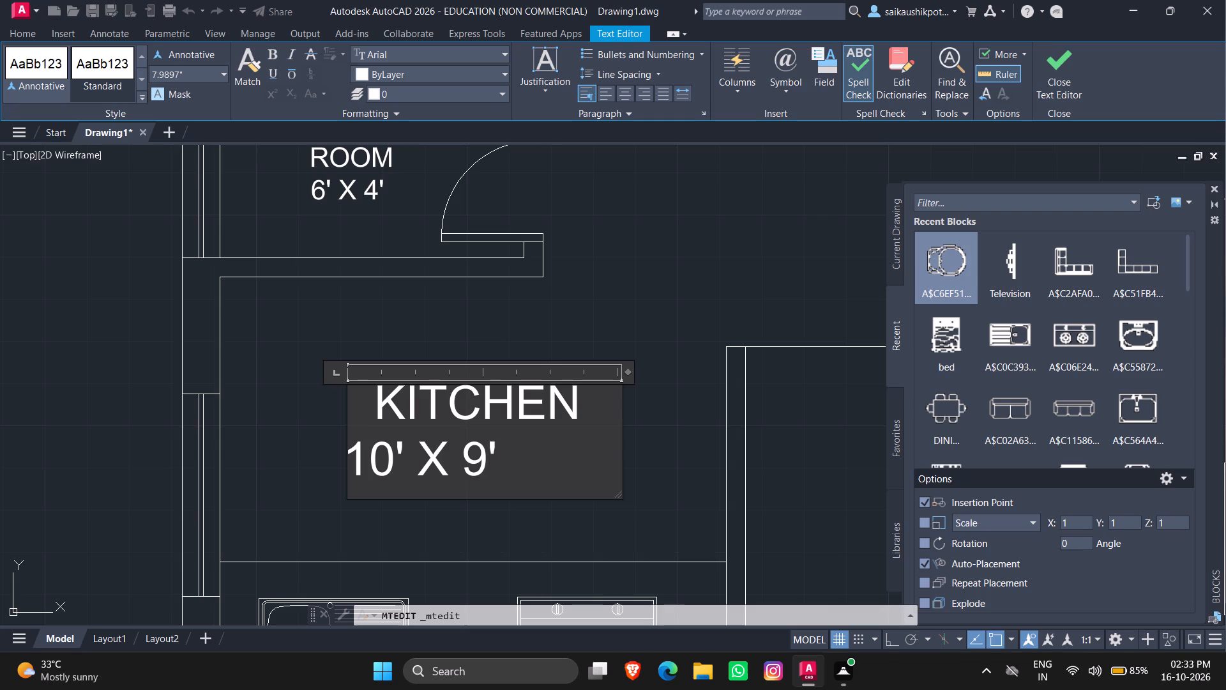
key(BackSpace)
key(BackSpace)
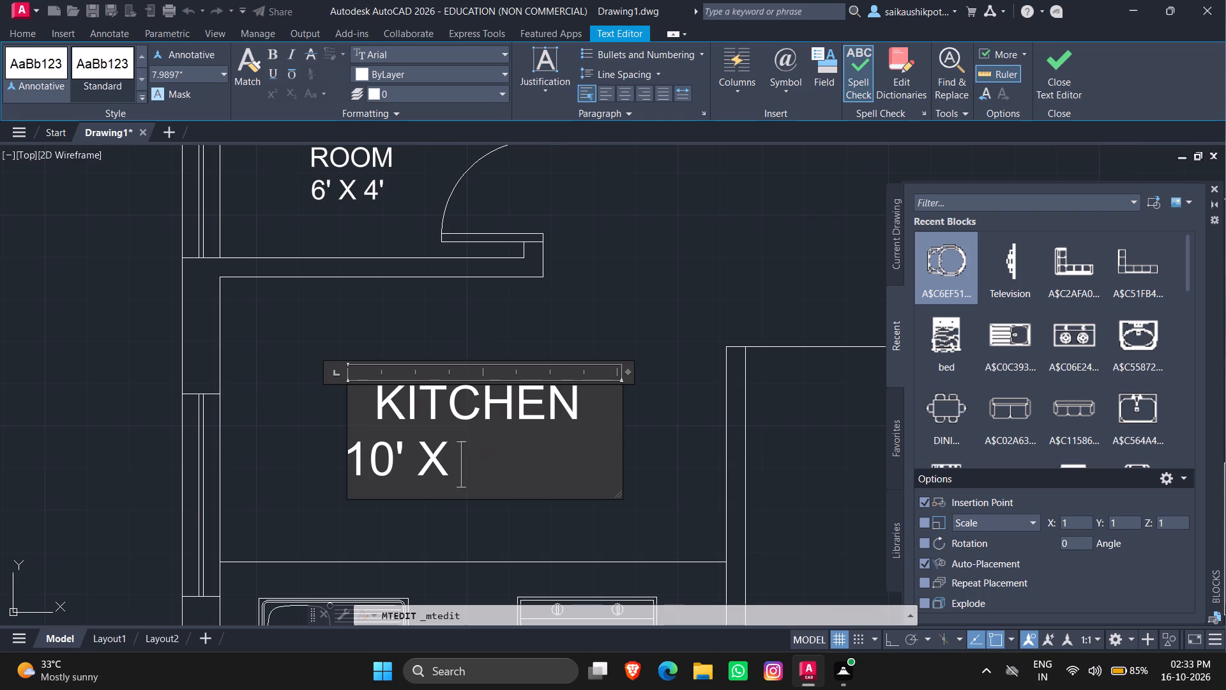
key(8)
text('6")
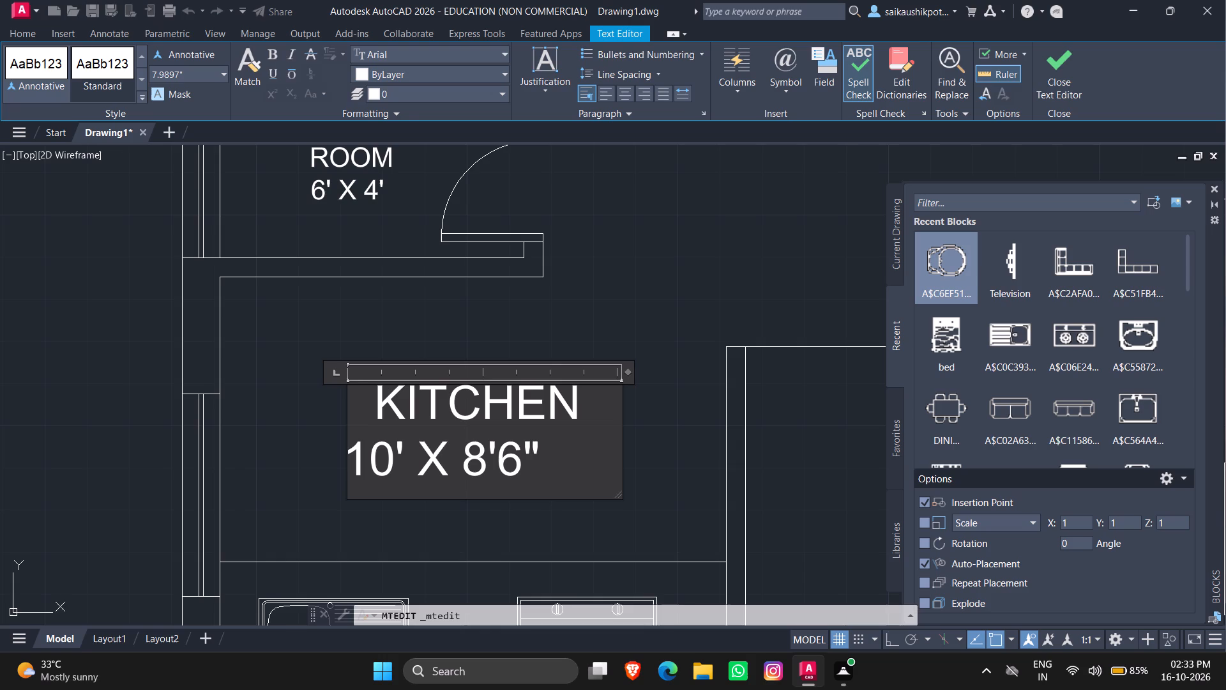
key(Escape)
key(Return)
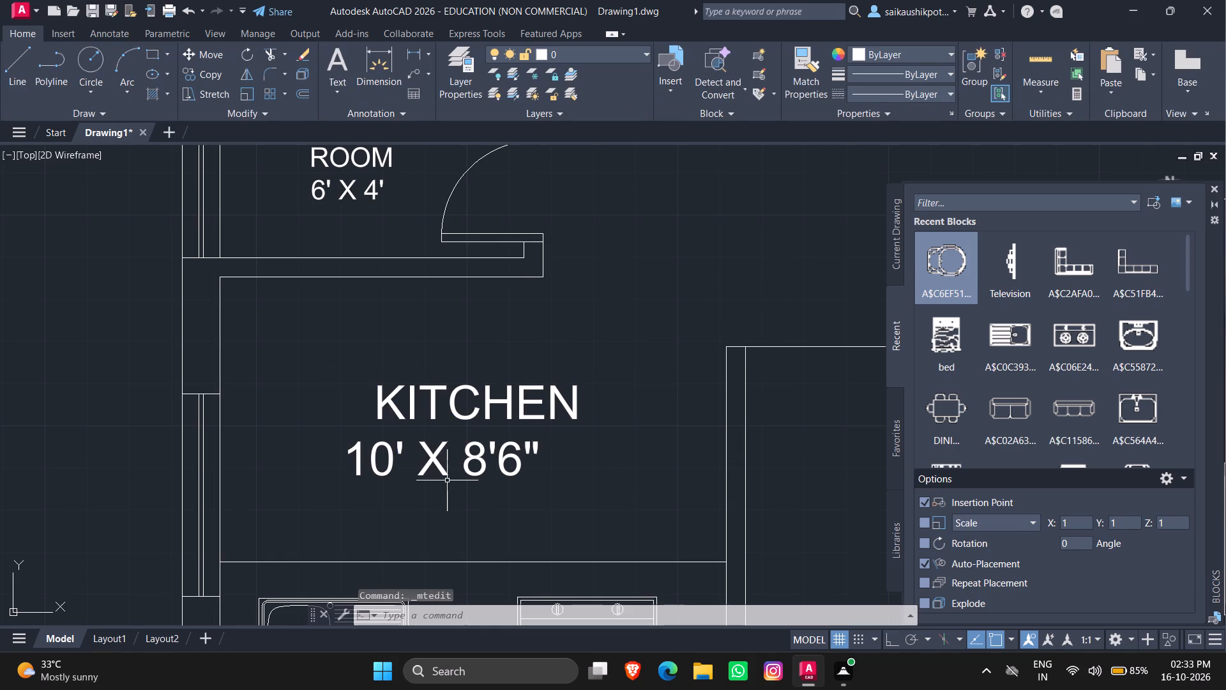
Copy the STORE ROOM label into the narrow room between the kitchen and the entrance door.
scroll(444, 508, down, 3)
click(441, 413)
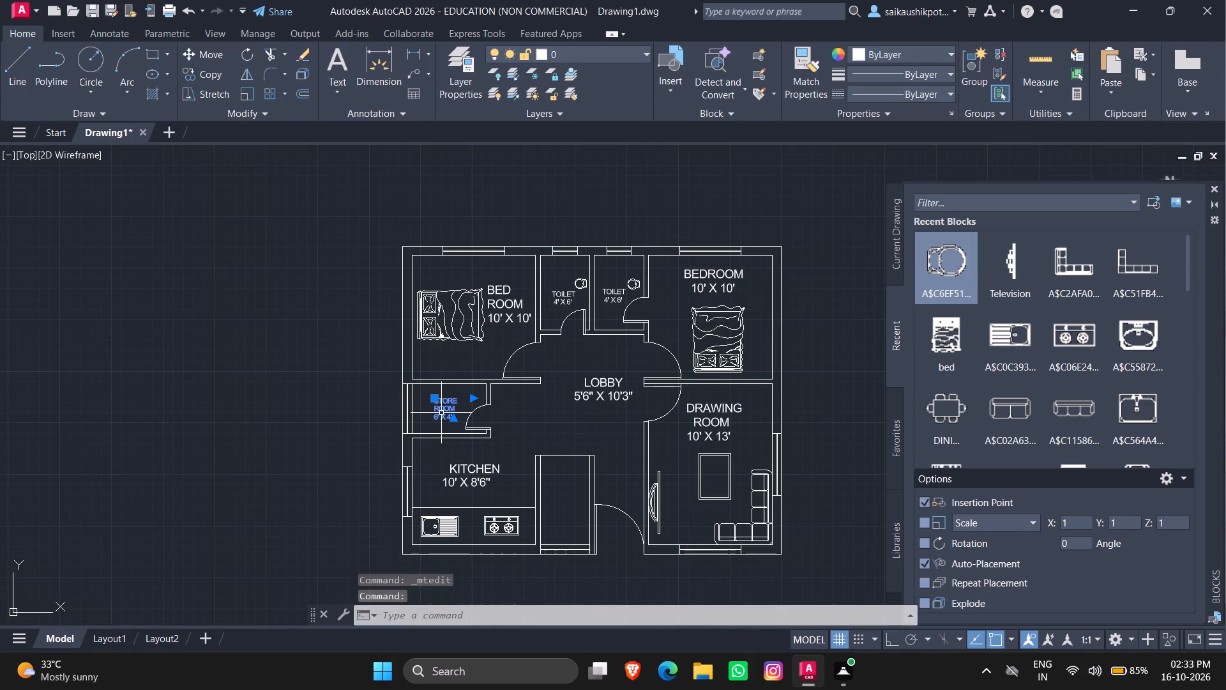
key(ctrl+c)
key(ctrl+v)
scroll(587, 535, up, 3)
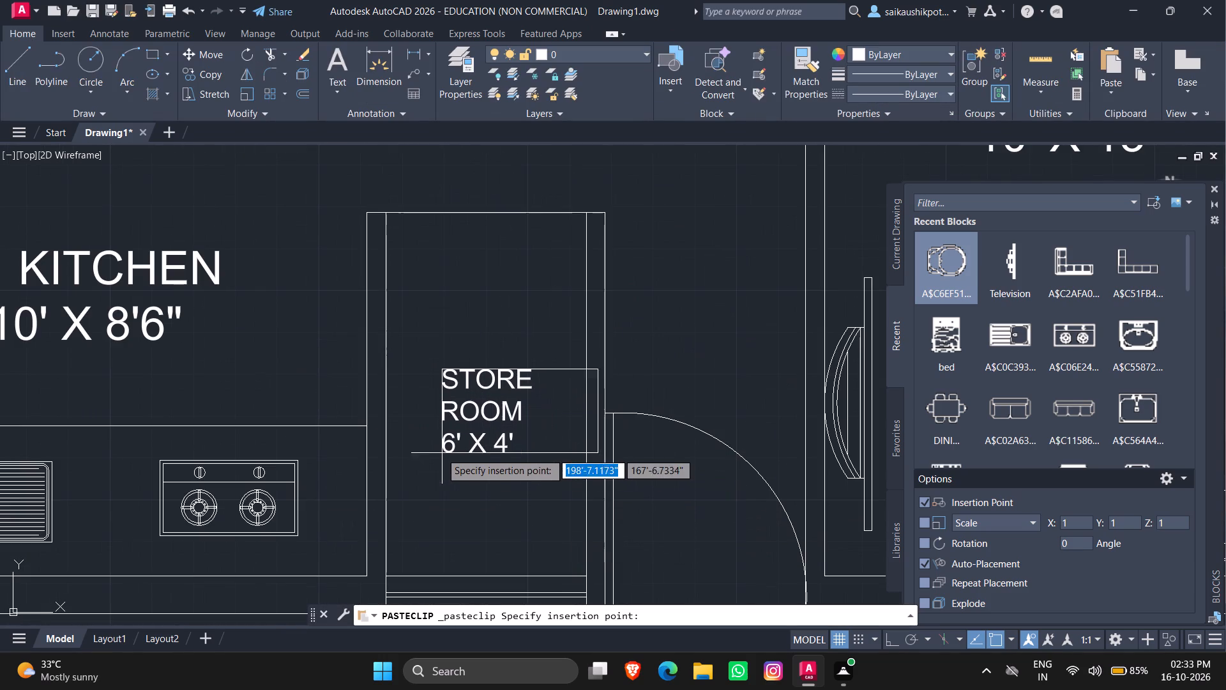
click(441, 448)
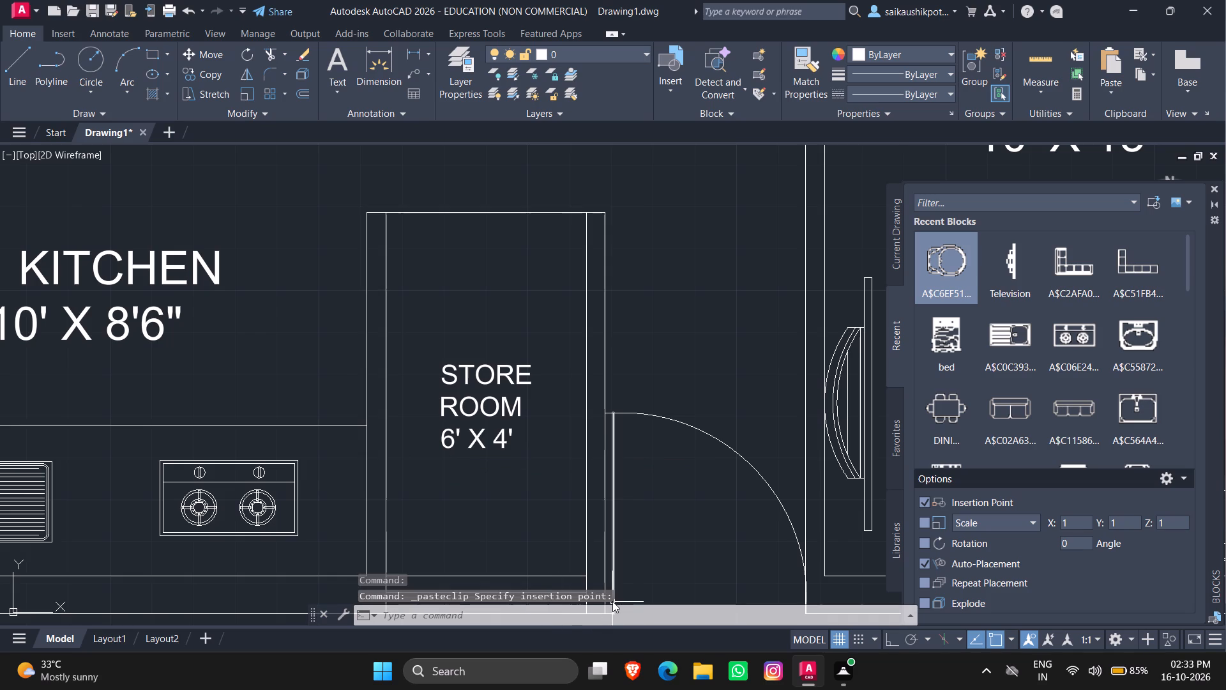
Replace all the text in the copied STORE ROOM label beside the kitchen with PUJA ROOM on two lines.
triple_click(454, 383)
click(526, 389)
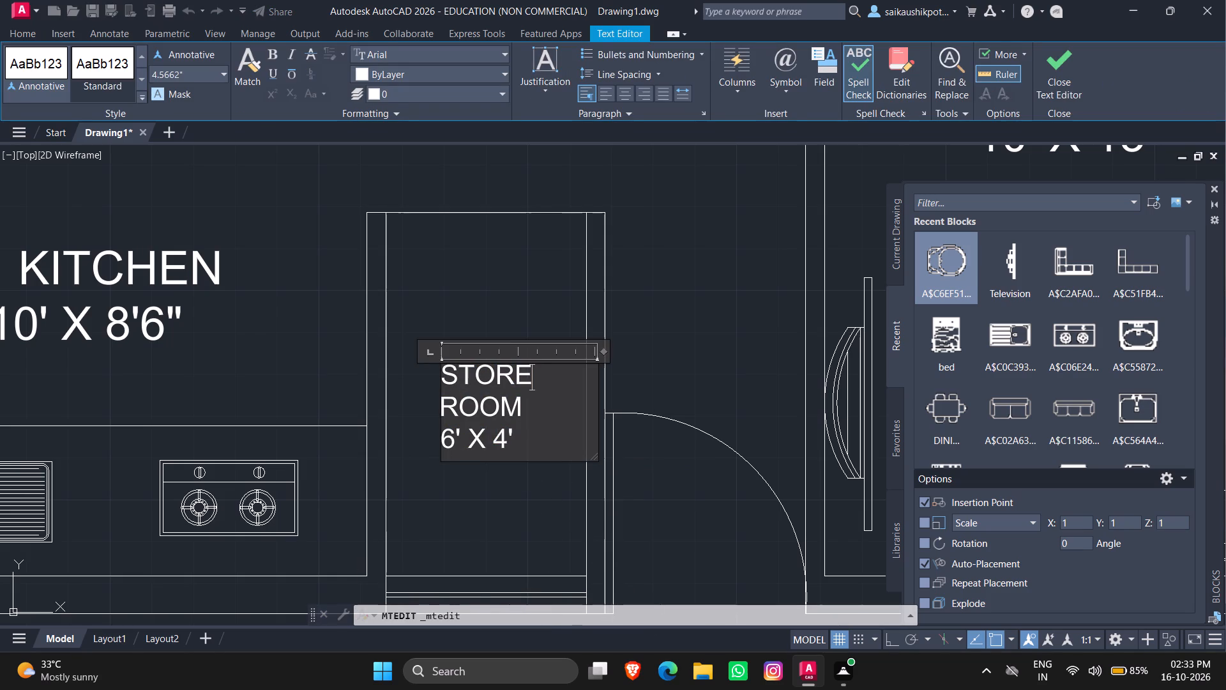
click(527, 410)
key(BackSpace)
key(BackSpace)
key(BackSpace)
key(BackSpace)
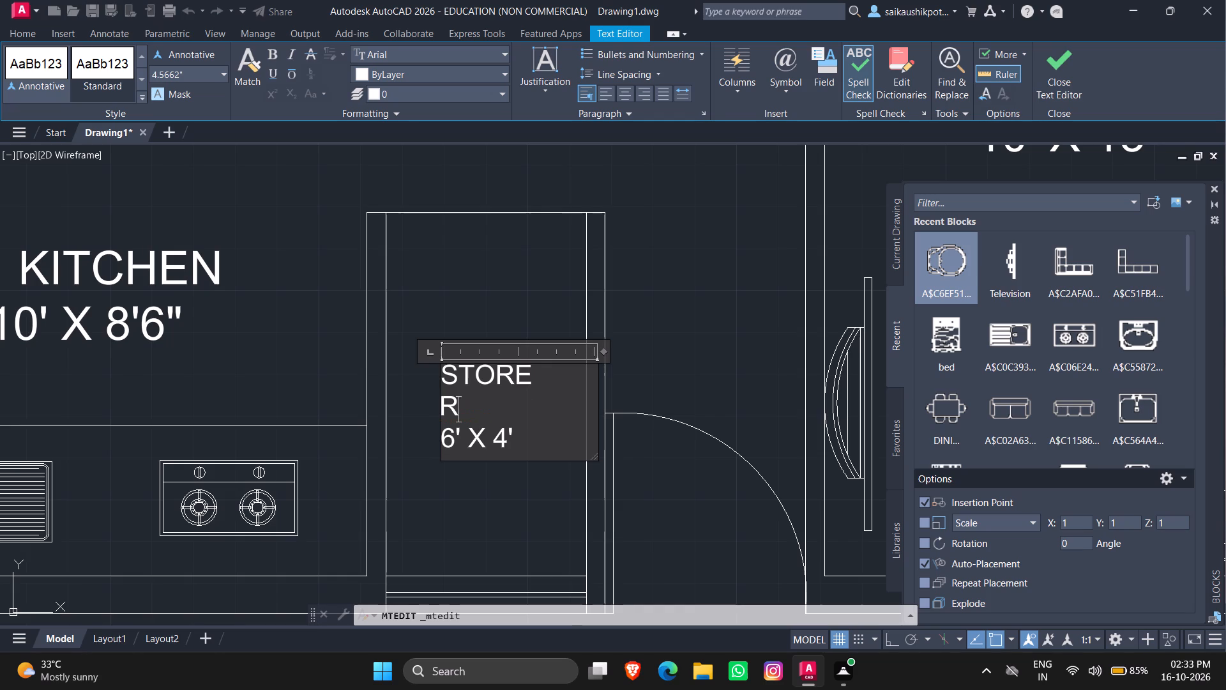
key(BackSpace)
key(BackSpace)
key(ctrl+a)
key(BackSpace)
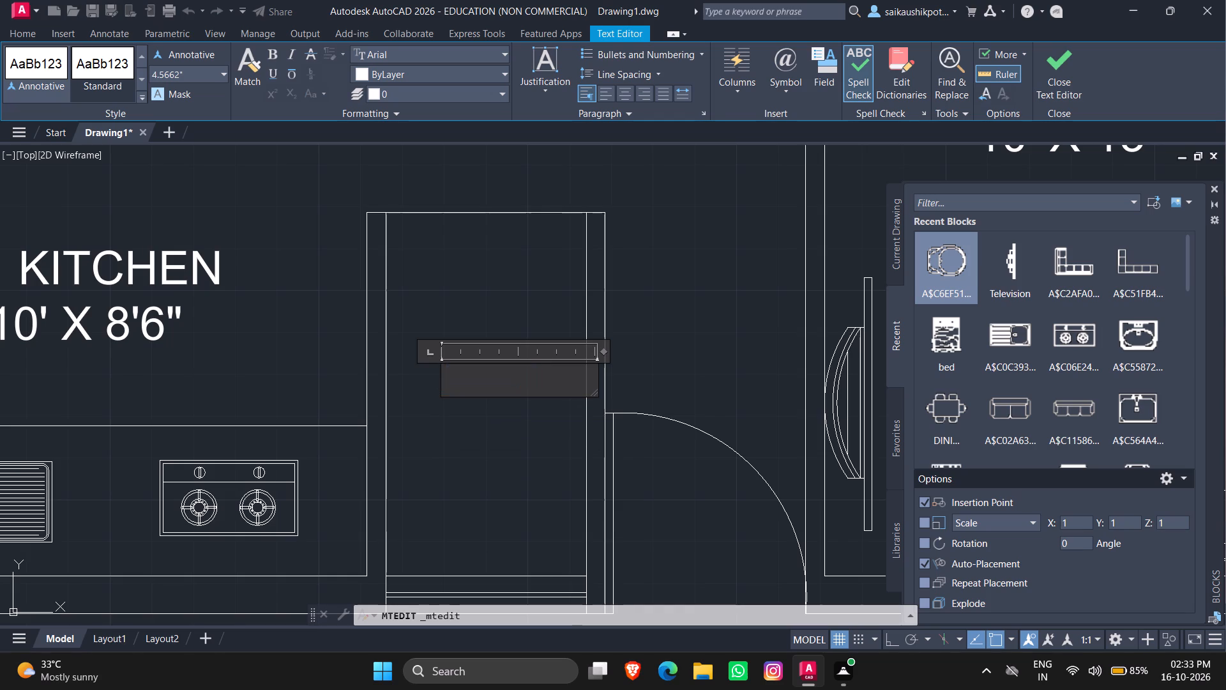
text(PUJA)
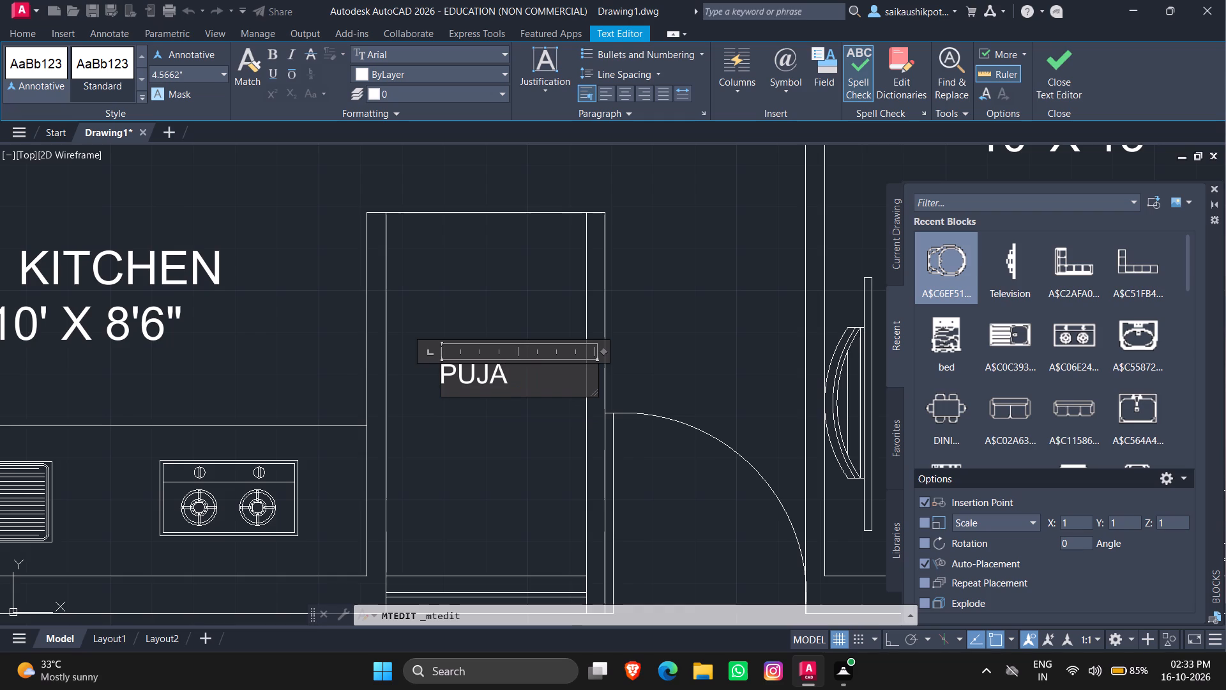
key(space)
key(Return)
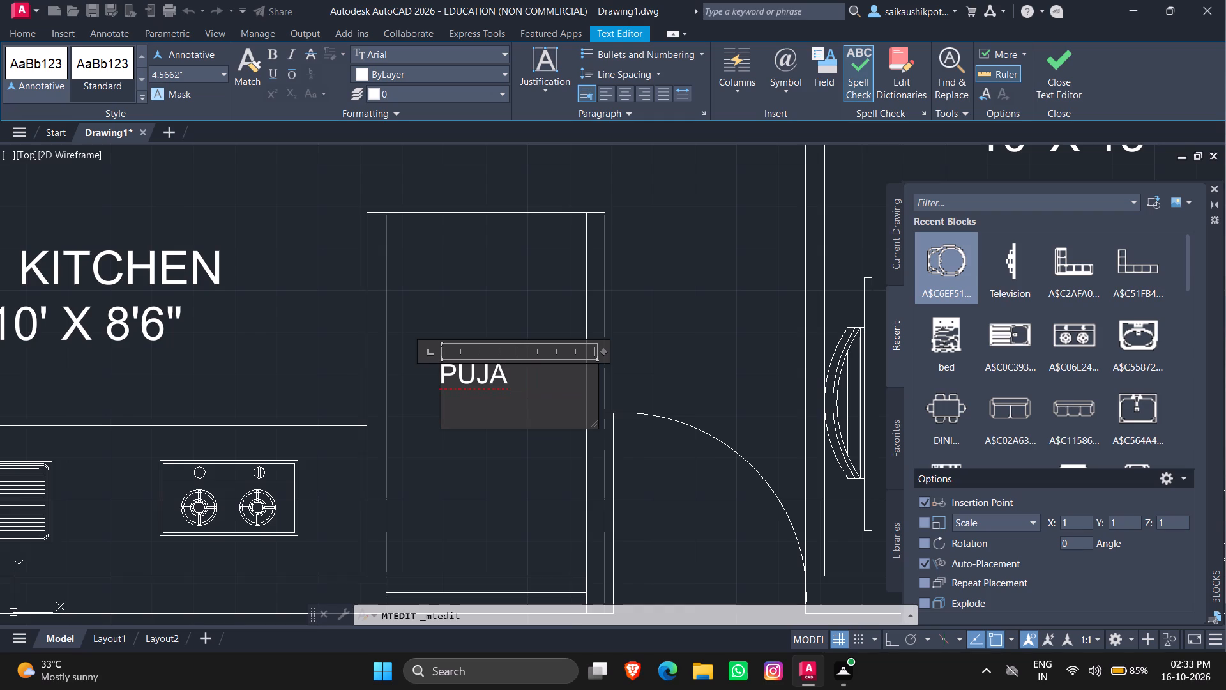
text(ROOM)
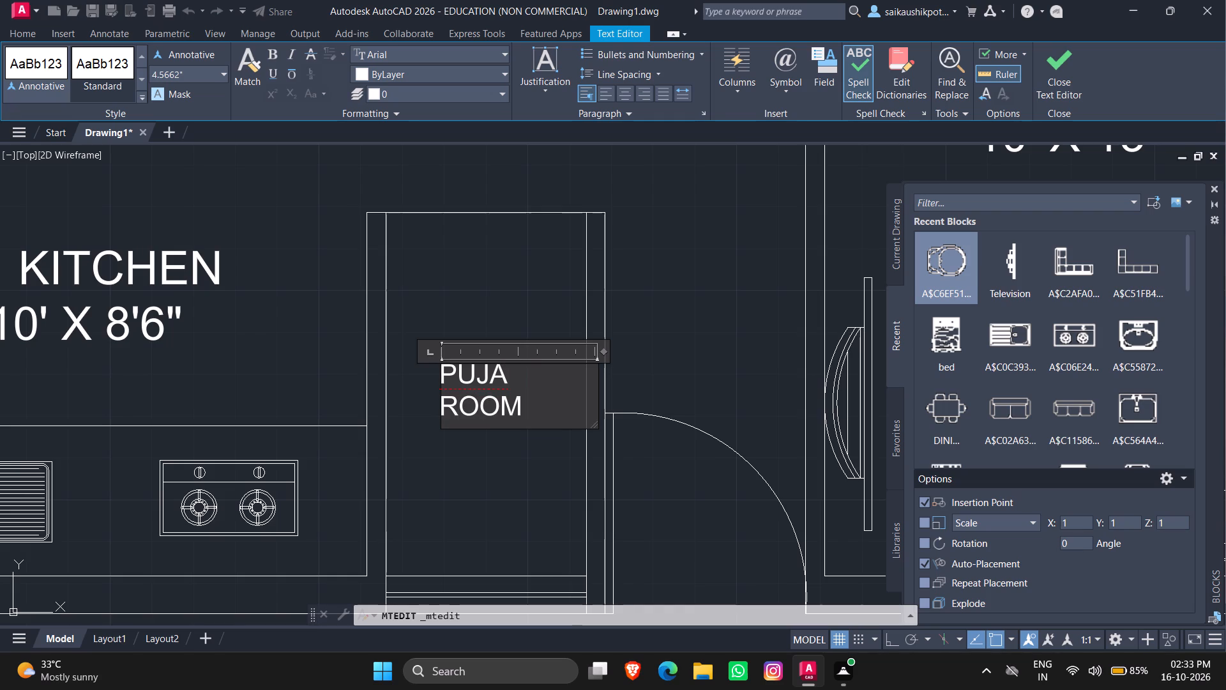
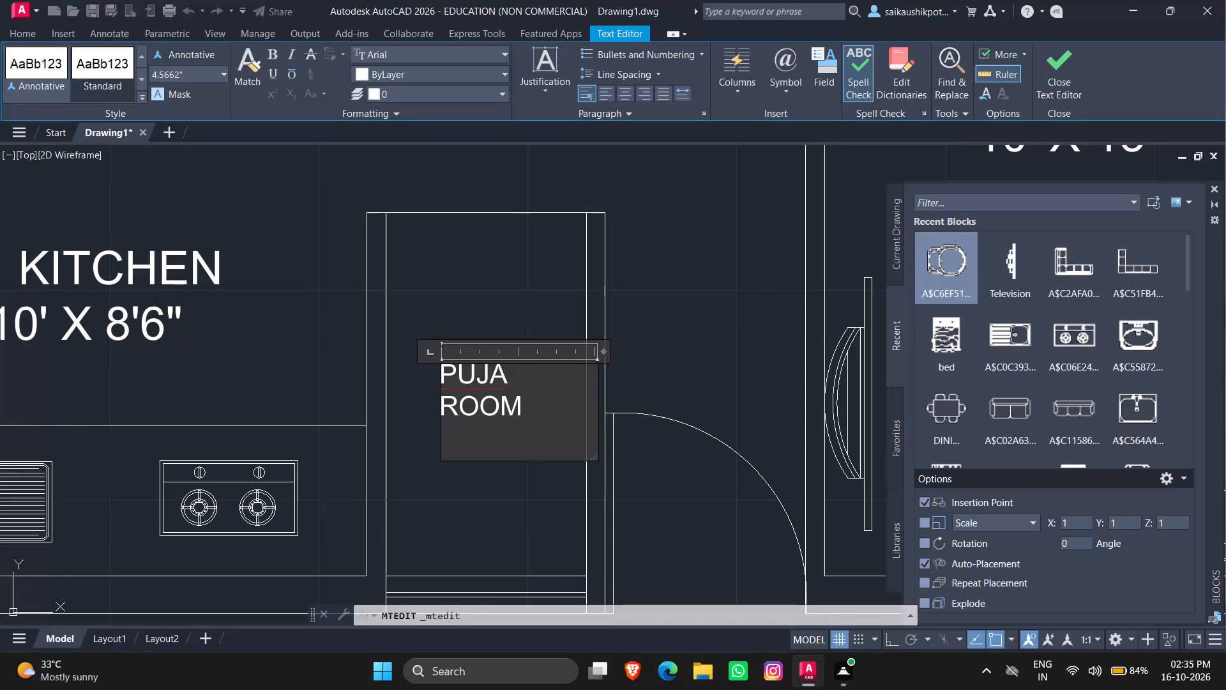
Enter the first dimension, 4', on a third line below PUJA ROOM in the label beside the kitchen.
text(4')
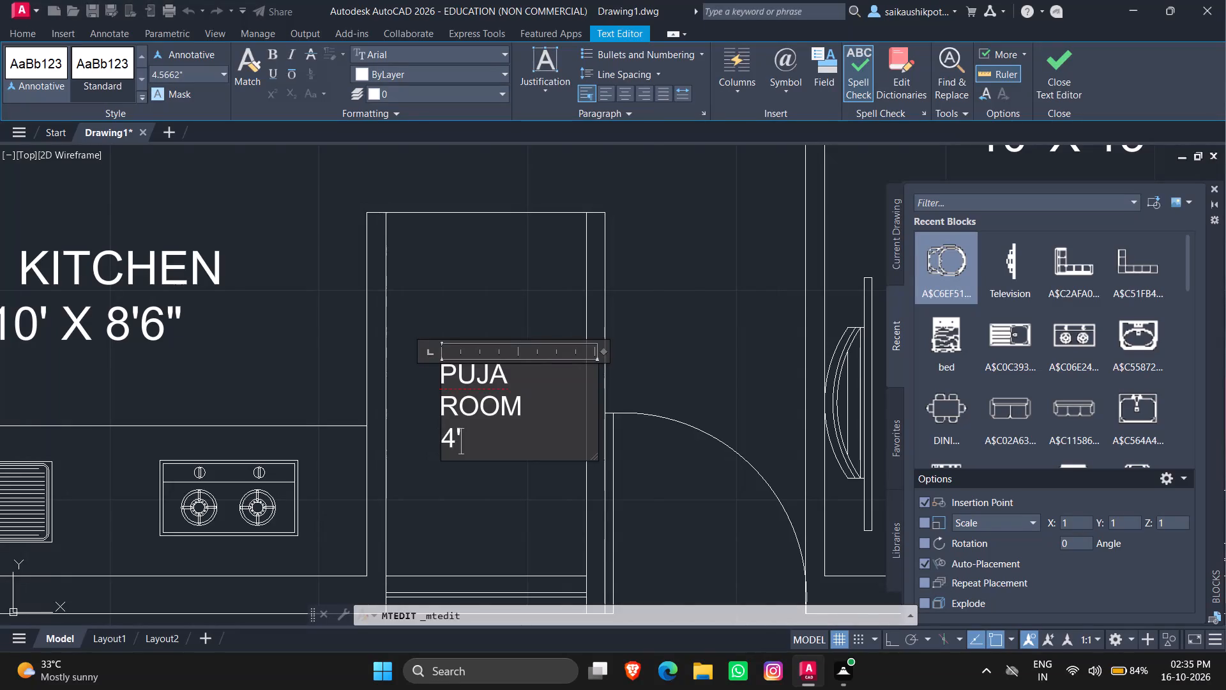
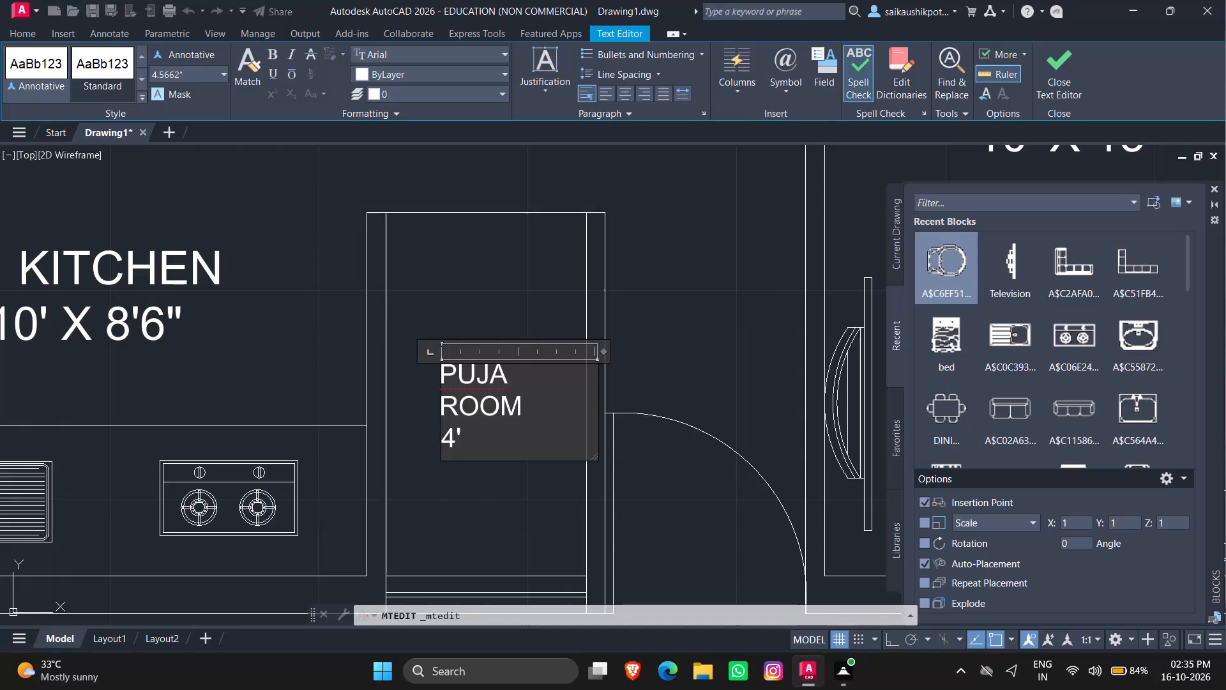
Complete the third line of the PUJA ROOM label so the dimensions read 4' X 7'3".
key(space)
text(X)
key(space)
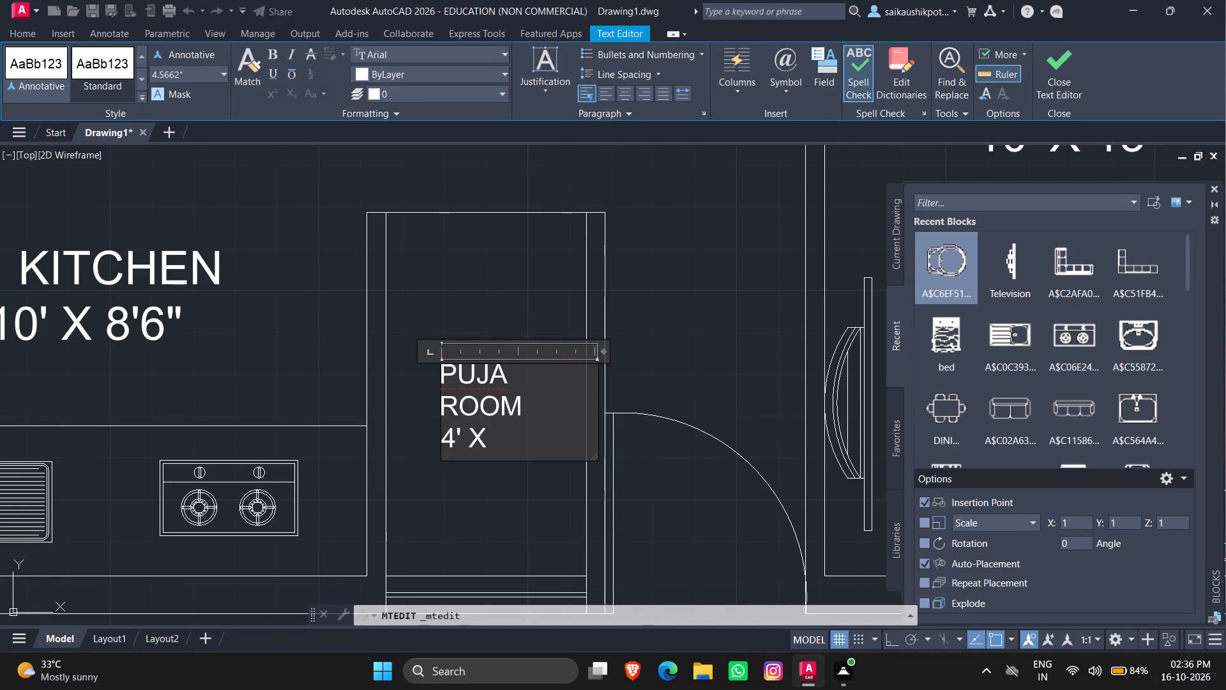
text(7'3"|)
key(Escape)
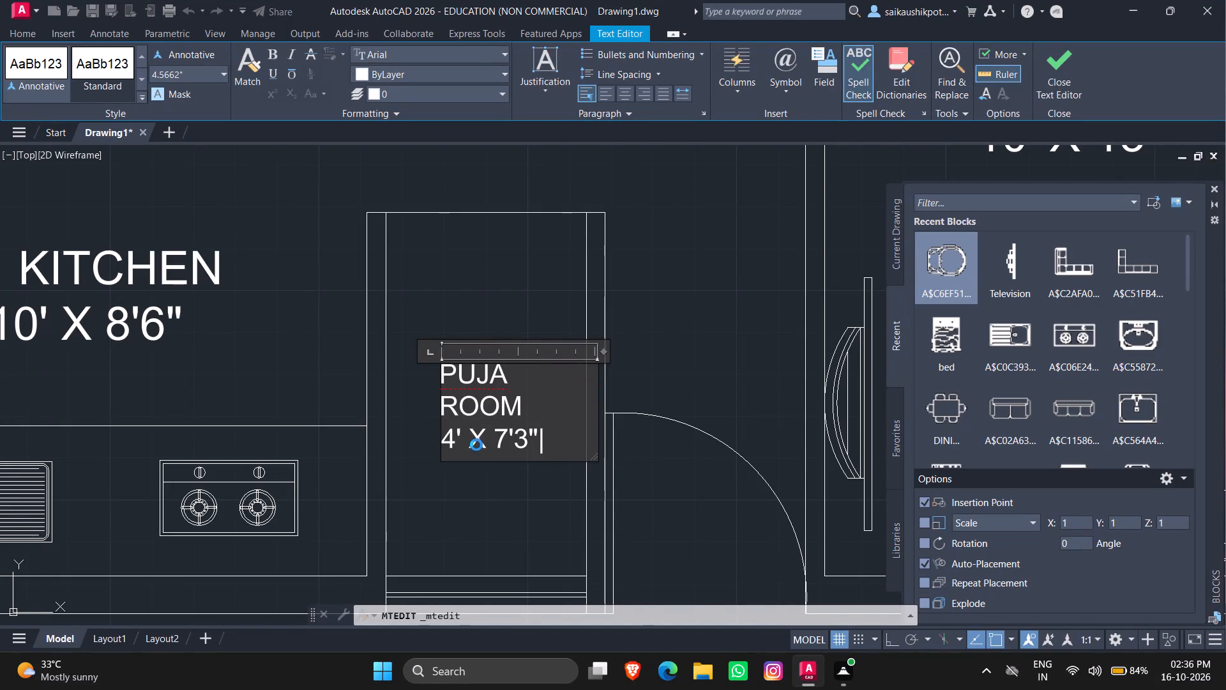
key(Return)
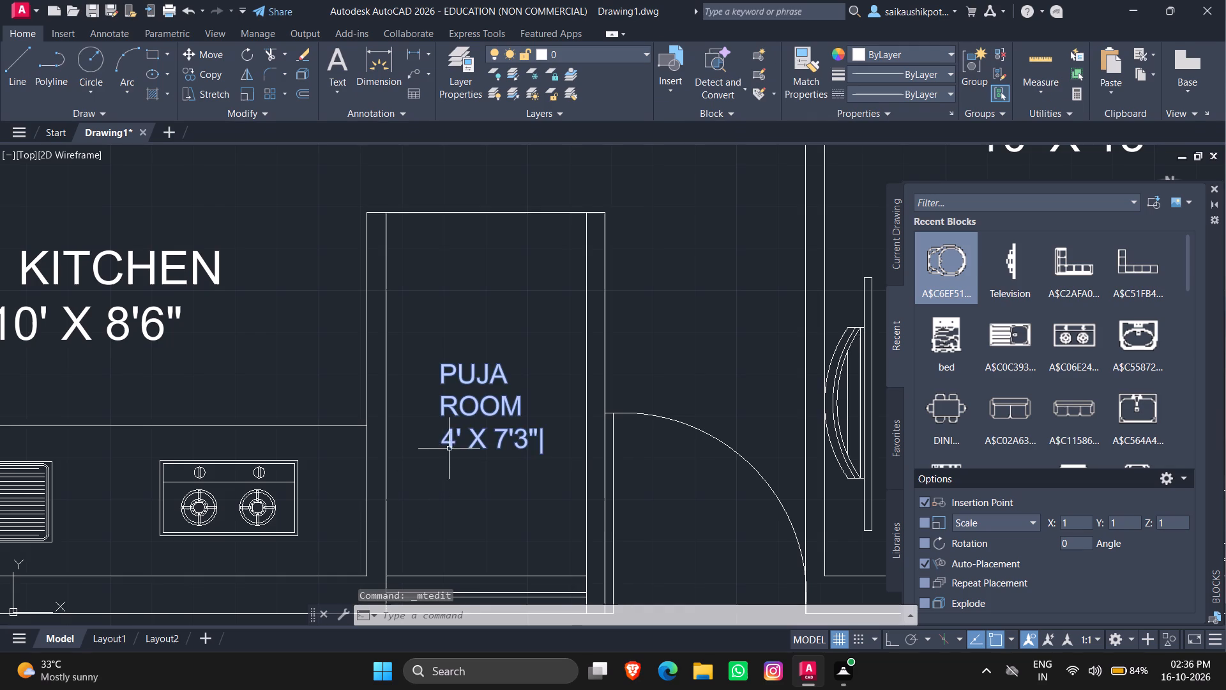
Draw a small circle, about 3.5" in radius, inside the puja room near the middle of its upper wall.
click(89, 68)
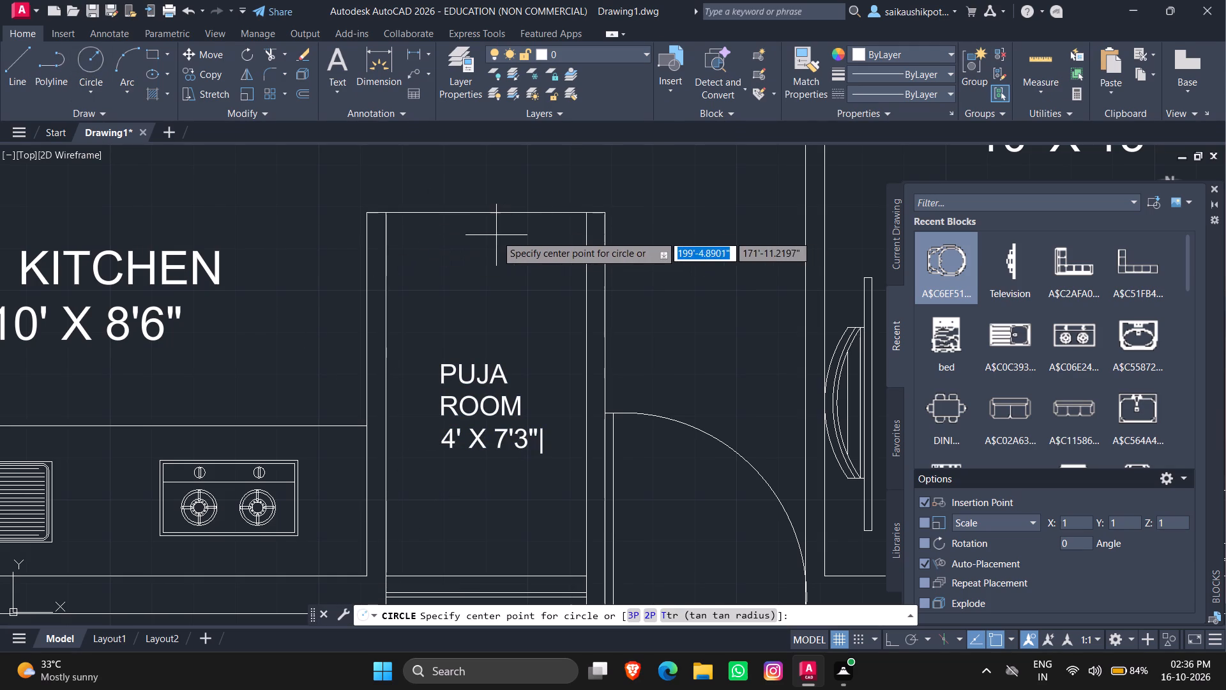
click(488, 234)
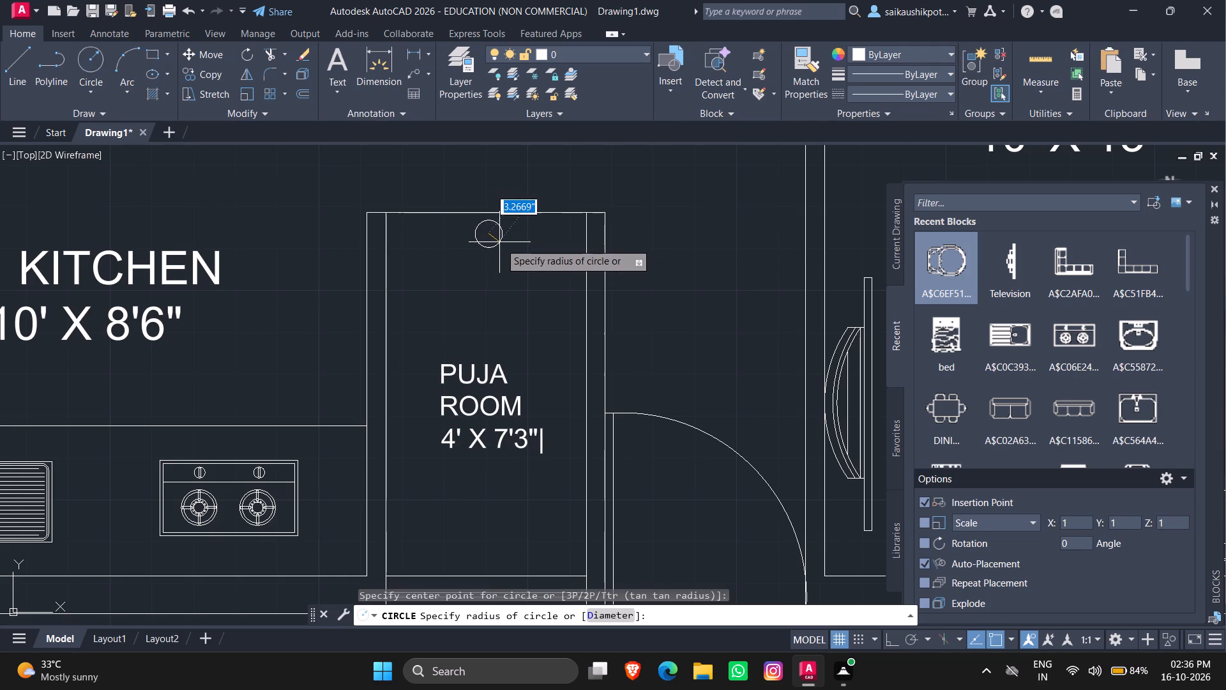
click(500, 243)
key(Escape)
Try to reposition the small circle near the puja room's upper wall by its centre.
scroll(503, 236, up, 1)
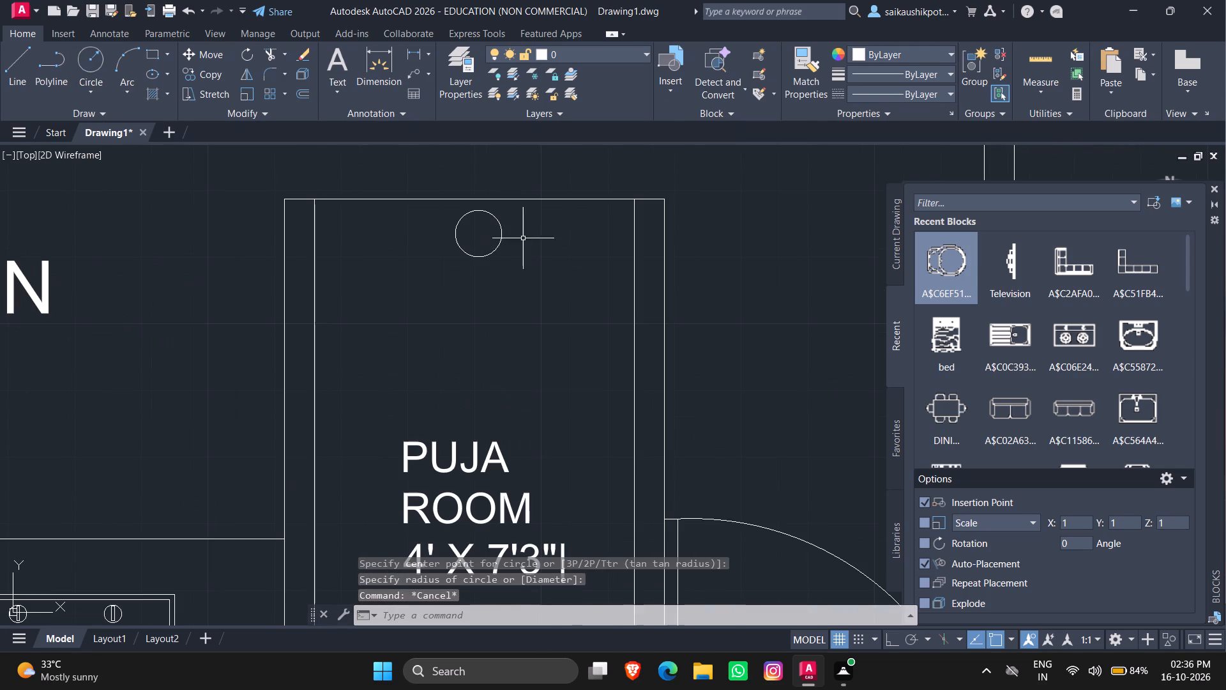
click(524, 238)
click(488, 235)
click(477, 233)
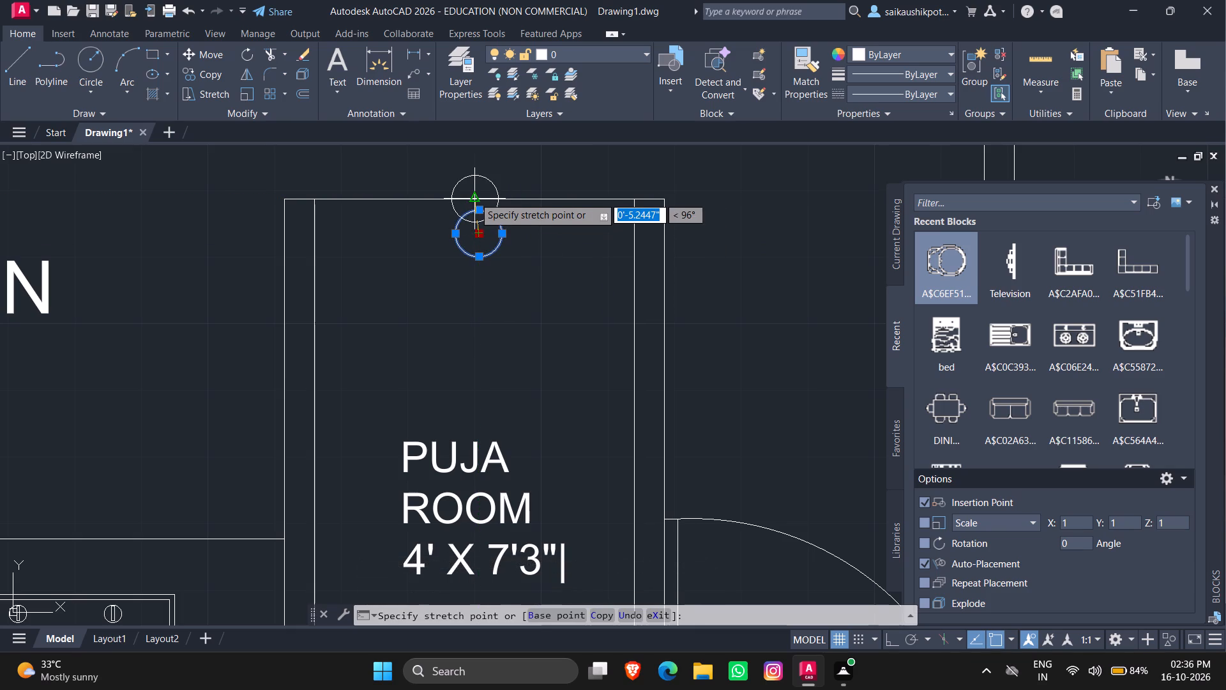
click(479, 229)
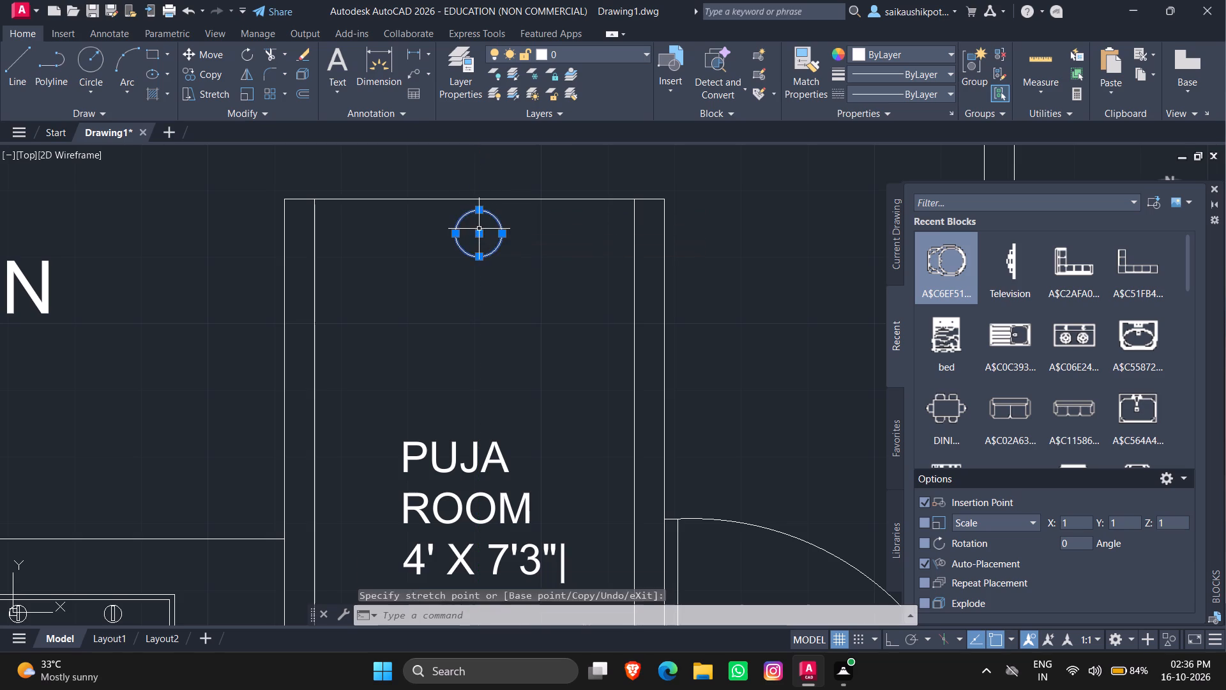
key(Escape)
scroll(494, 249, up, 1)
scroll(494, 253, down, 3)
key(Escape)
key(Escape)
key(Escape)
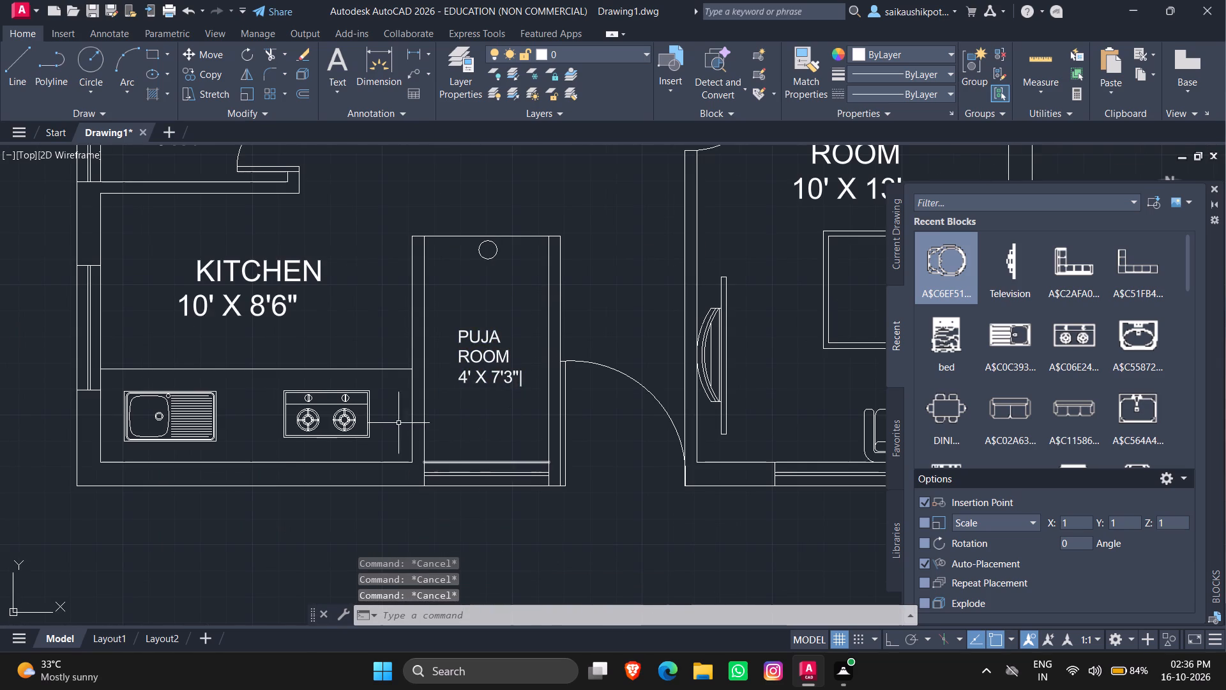
Copy the LOBBY label and place the copy below the house, just outside the main entrance door.
scroll(398, 423, down, 3)
scroll(423, 453, up, 2)
scroll(418, 450, down, 1)
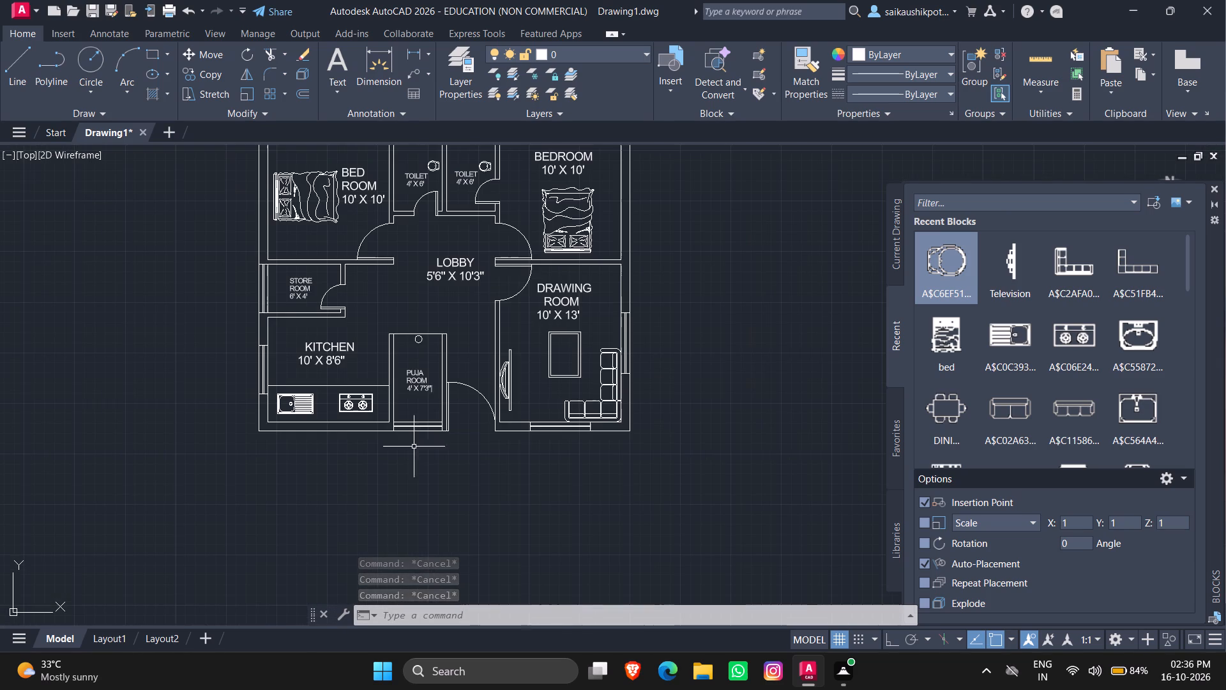
click(460, 256)
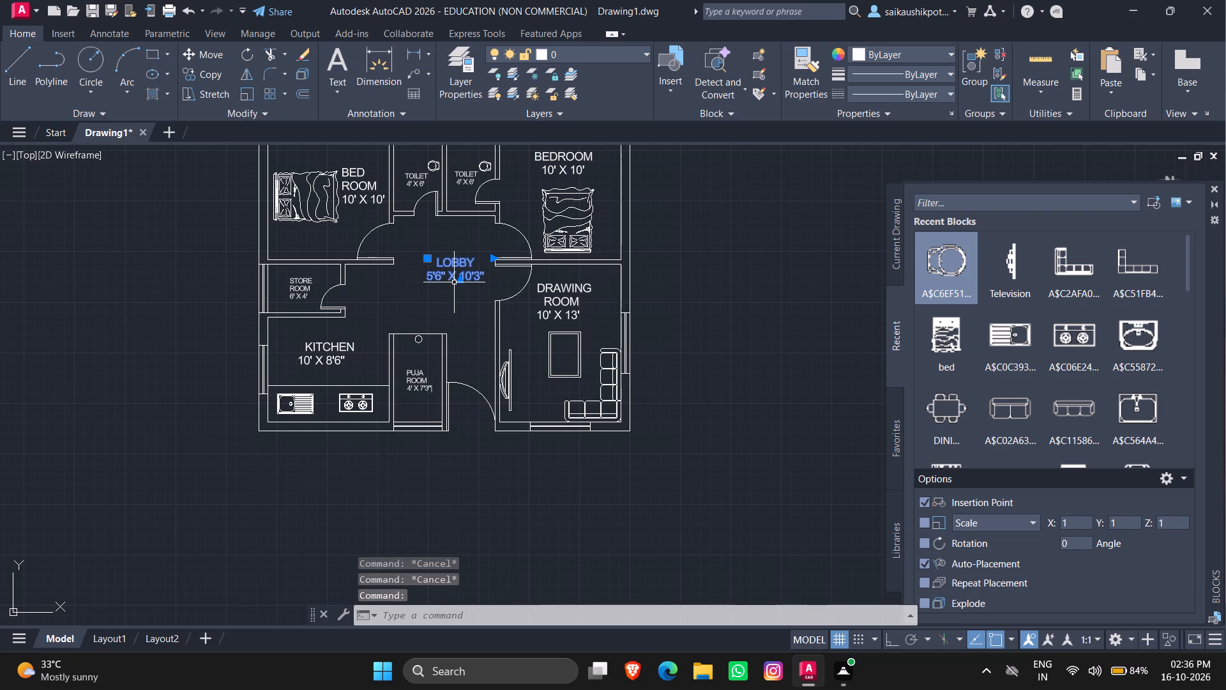
key(ctrl+c)
key(ctrl+v)
click(448, 488)
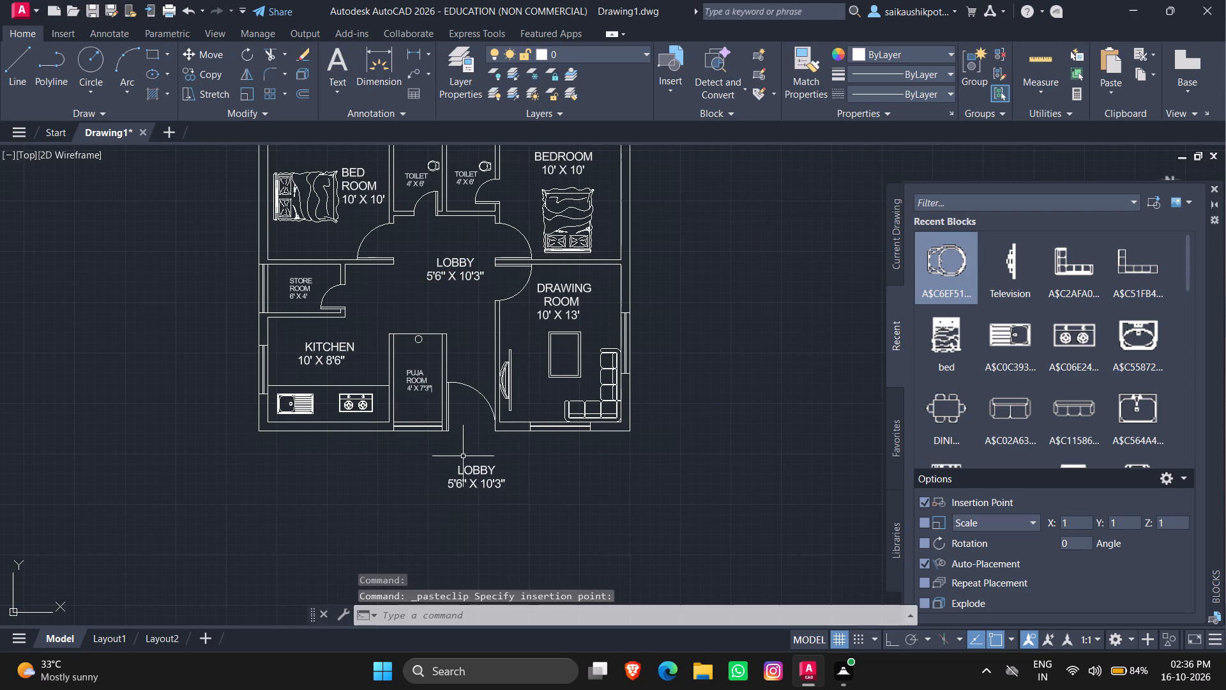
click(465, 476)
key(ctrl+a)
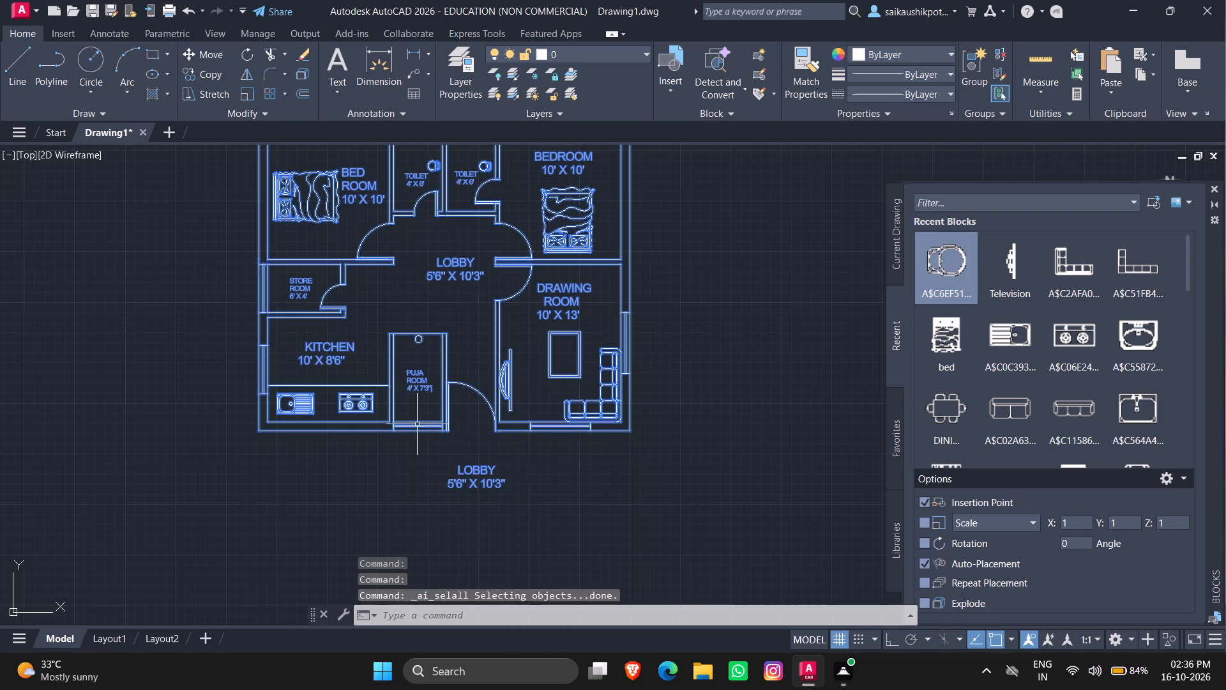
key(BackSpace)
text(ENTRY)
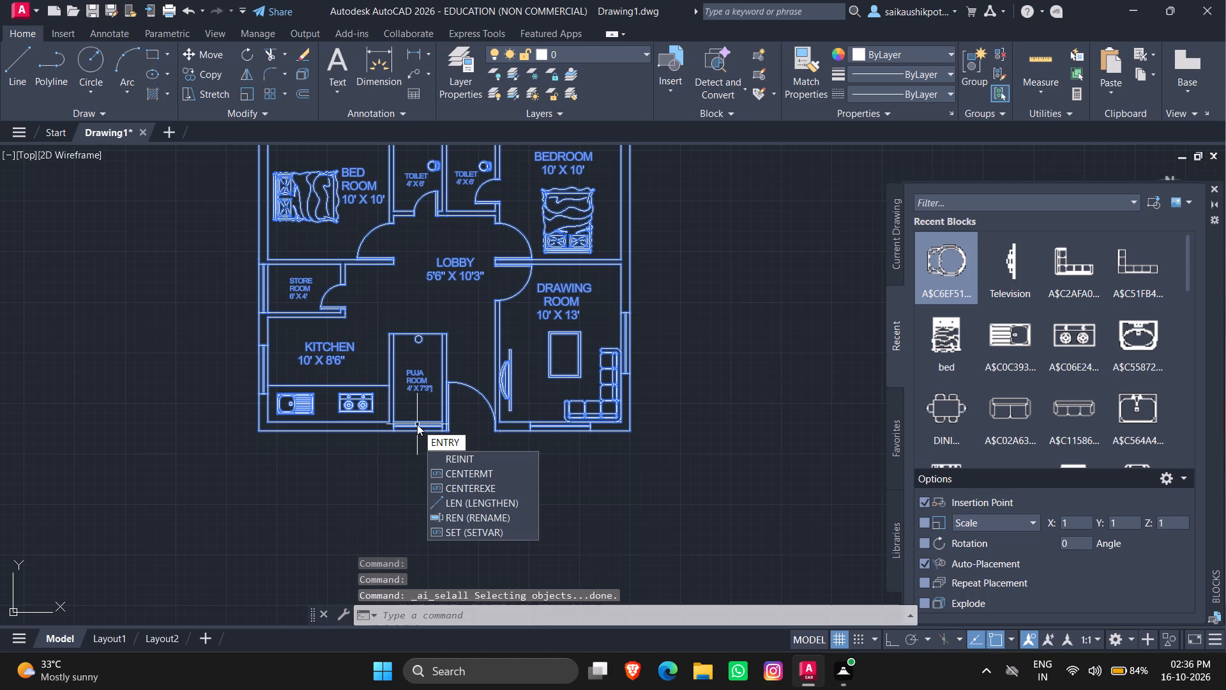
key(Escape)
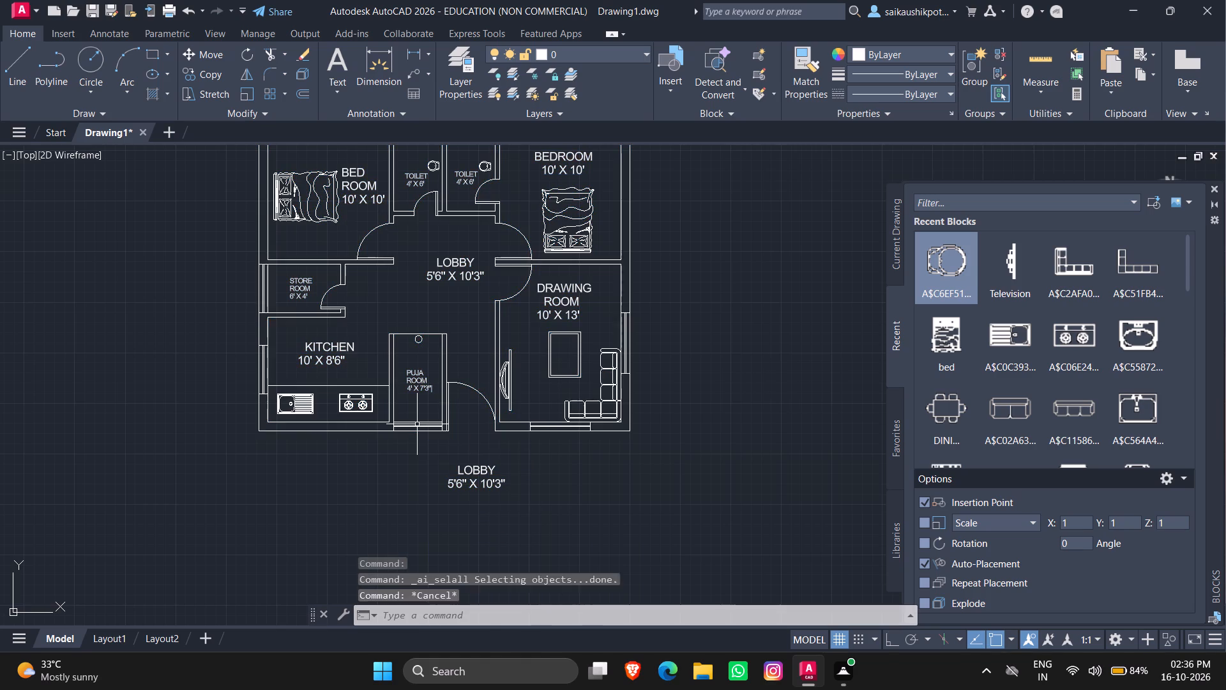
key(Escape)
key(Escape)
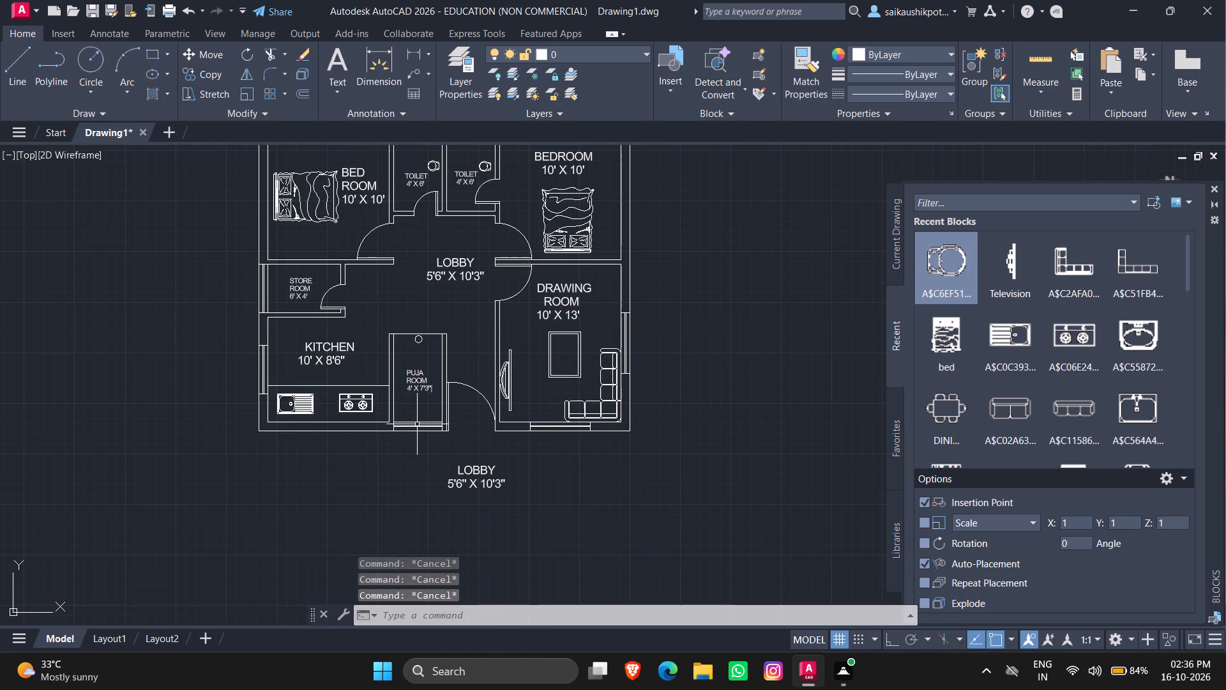
Replace the text of the copied LOBBY label outside the entrance with ENTRY and 4' X 7'3" on a second line.
double_click(467, 478)
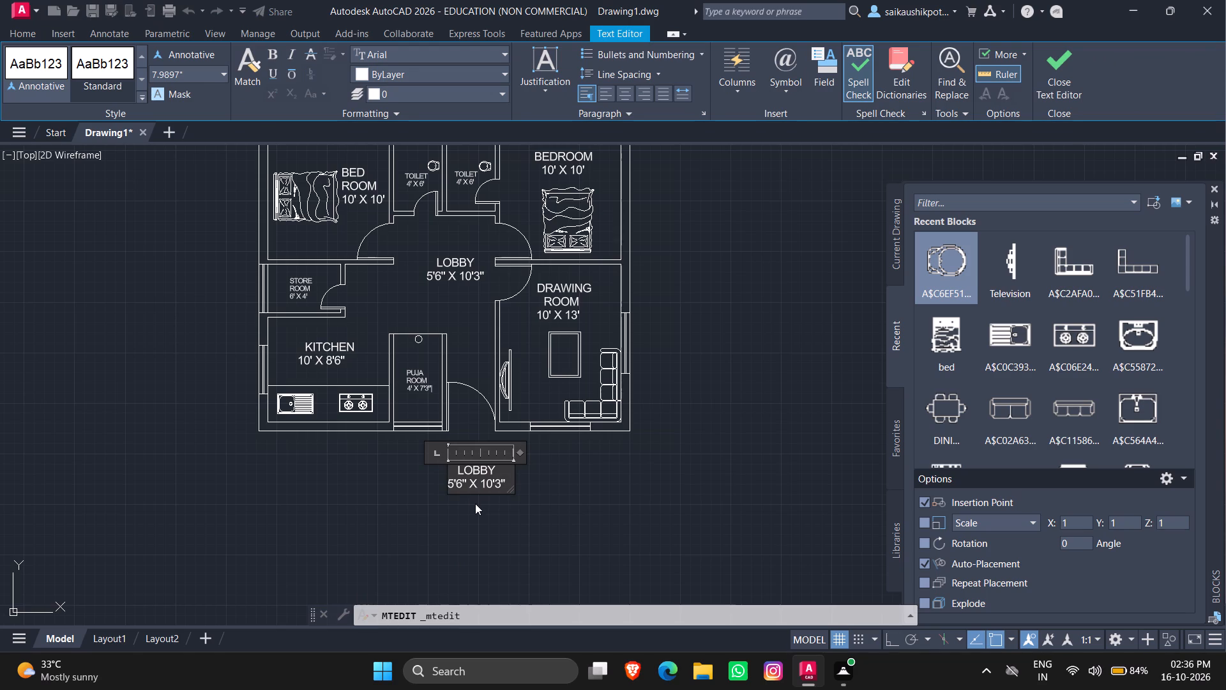
key(ctrl+a)
key(BackSpace)
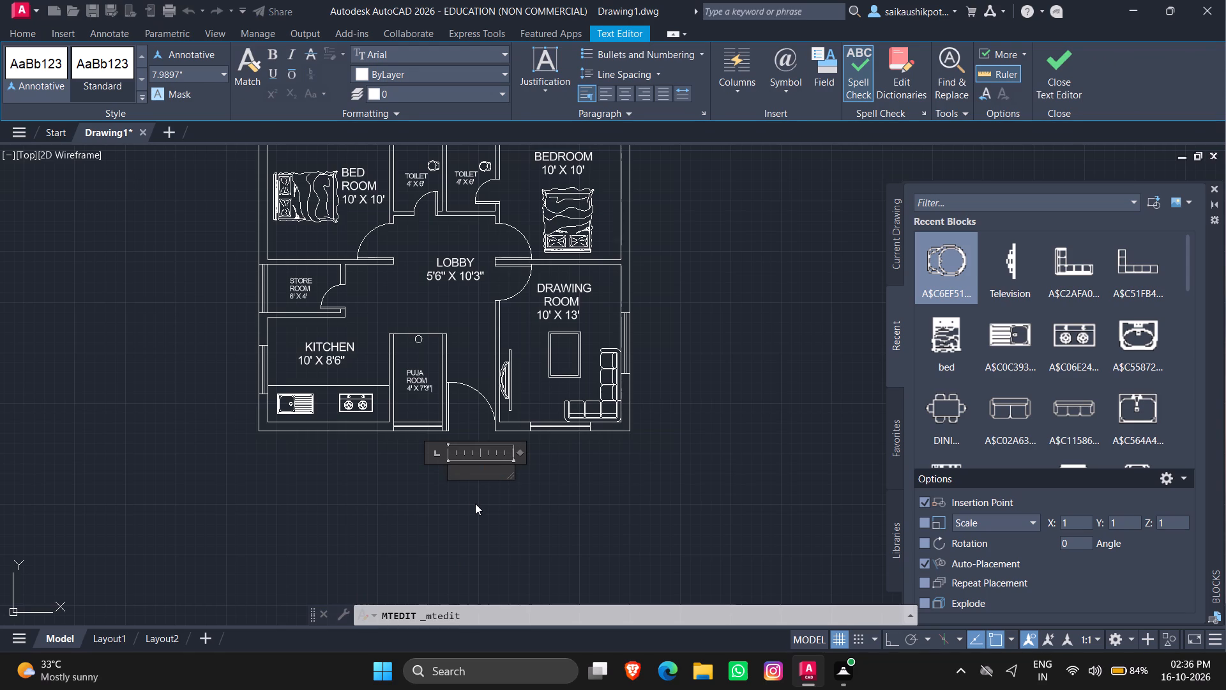
text(ENTRY)
key(space)
key(Return)
text(4')
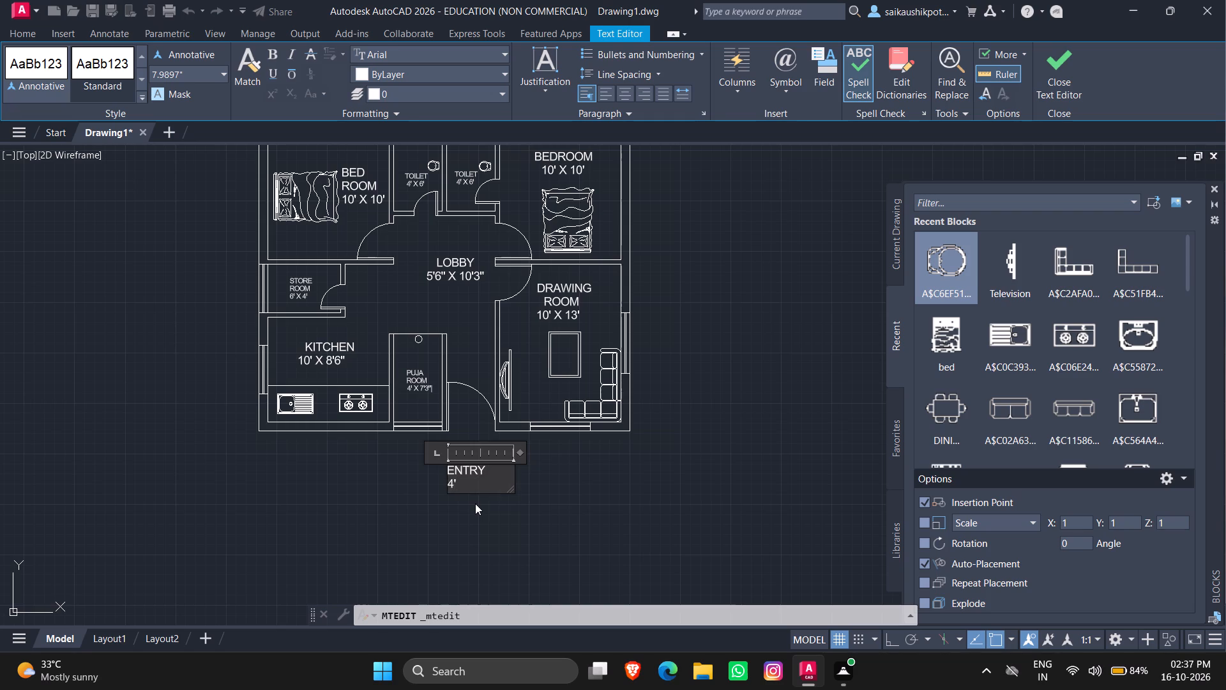
key(space)
text(X)
key(space)
key(7)
key(apostrophe)
key(3)
key(shift+quotedbl)
key(Escape)
key(Return)
Rotate the ENTRY label 90° counterclockwise about its upper-left corner, with Ortho mode on.
drag(484, 456, 471, 463)
click(433, 484)
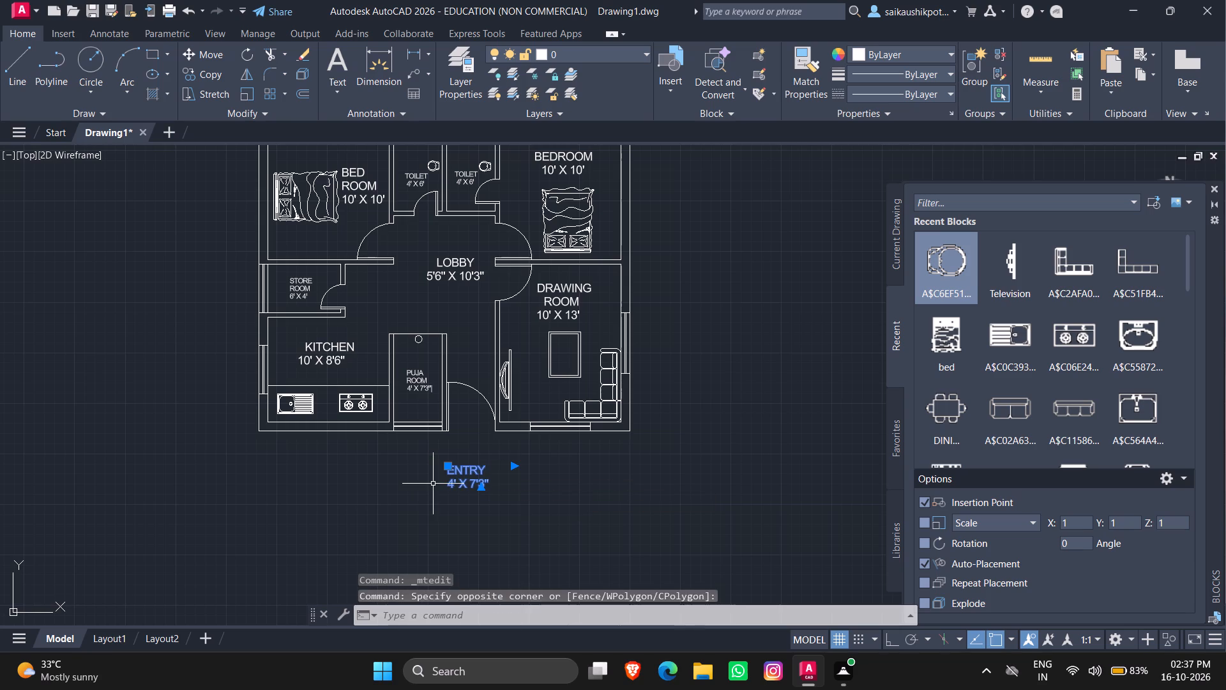
key(r)
key(o)
key(Return)
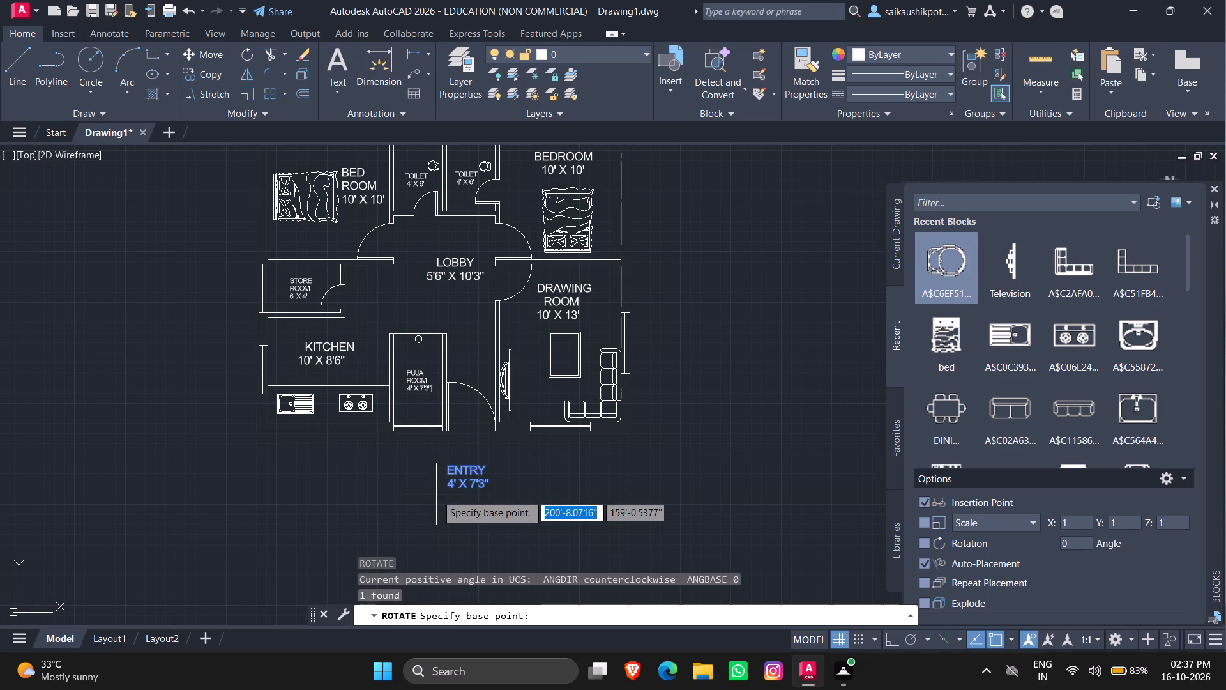
scroll(444, 480, up, 2)
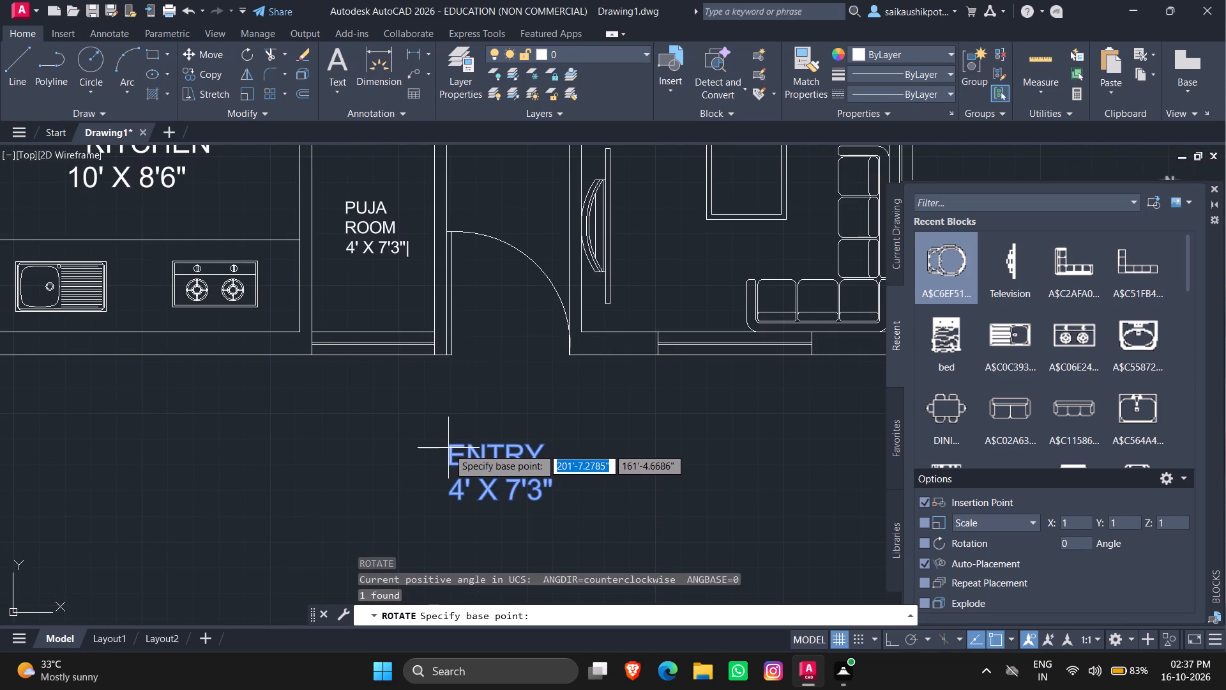
click(450, 447)
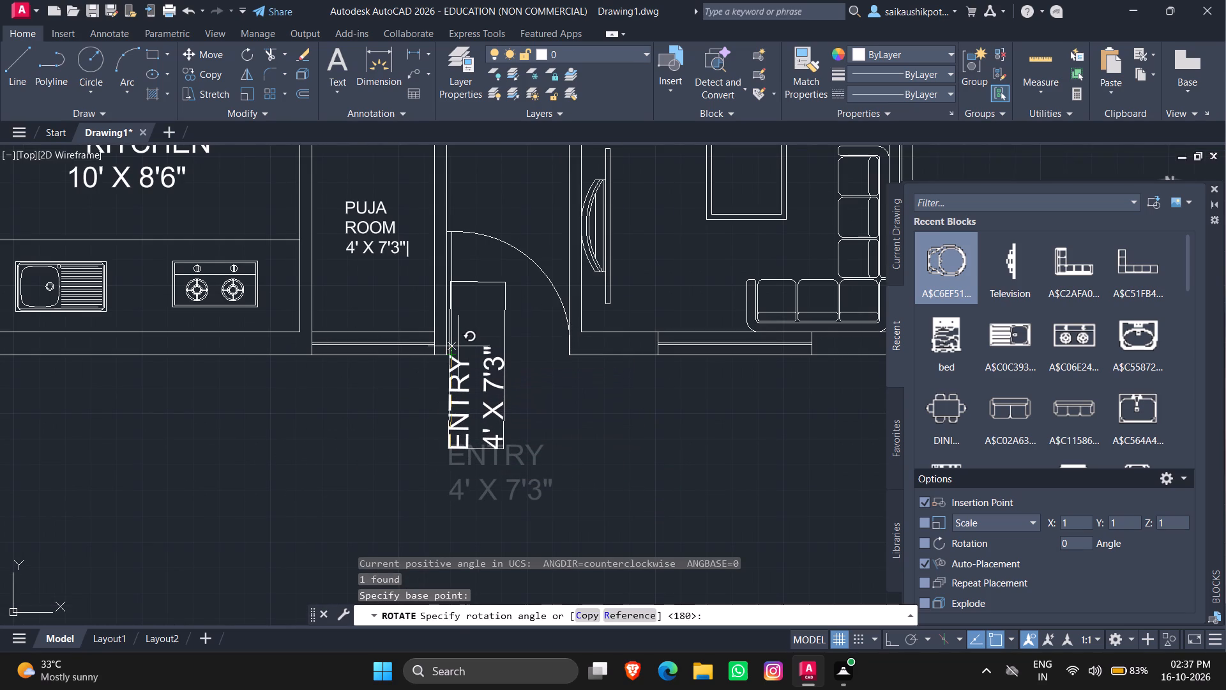
key(F8)
click(464, 415)
Move the vertical ENTRY label sideways and up about 7'3" into the passage between the puja room and drawing room.
click(503, 441)
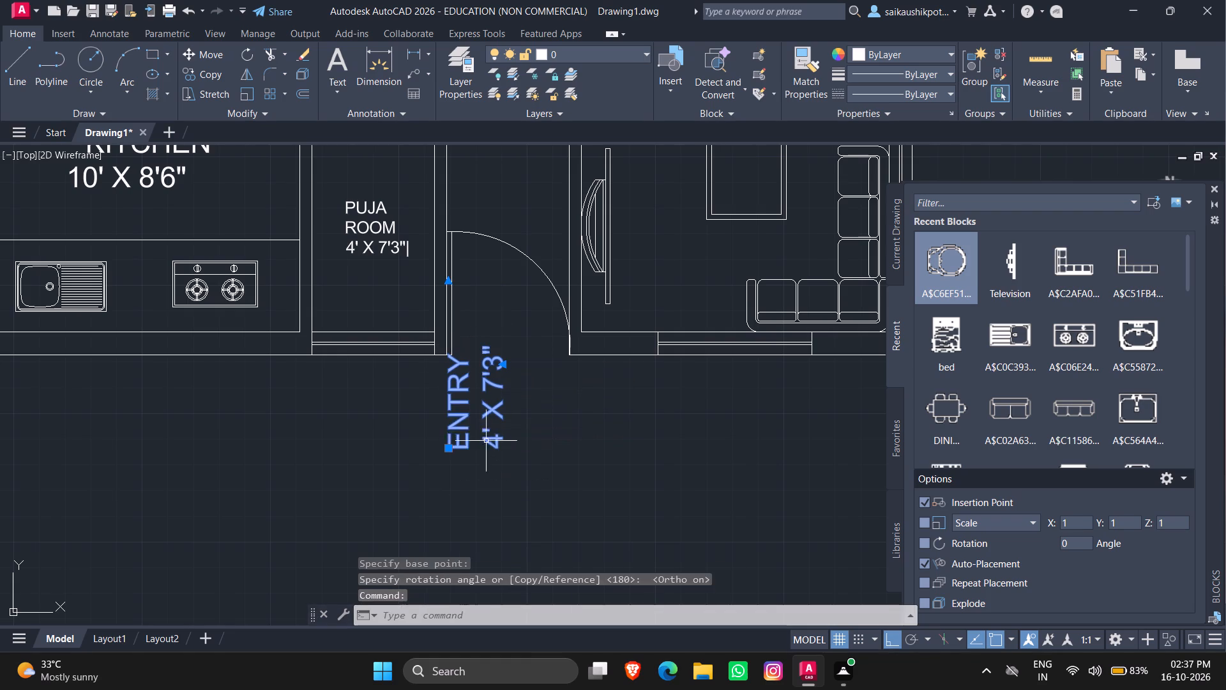
click(457, 431)
click(447, 450)
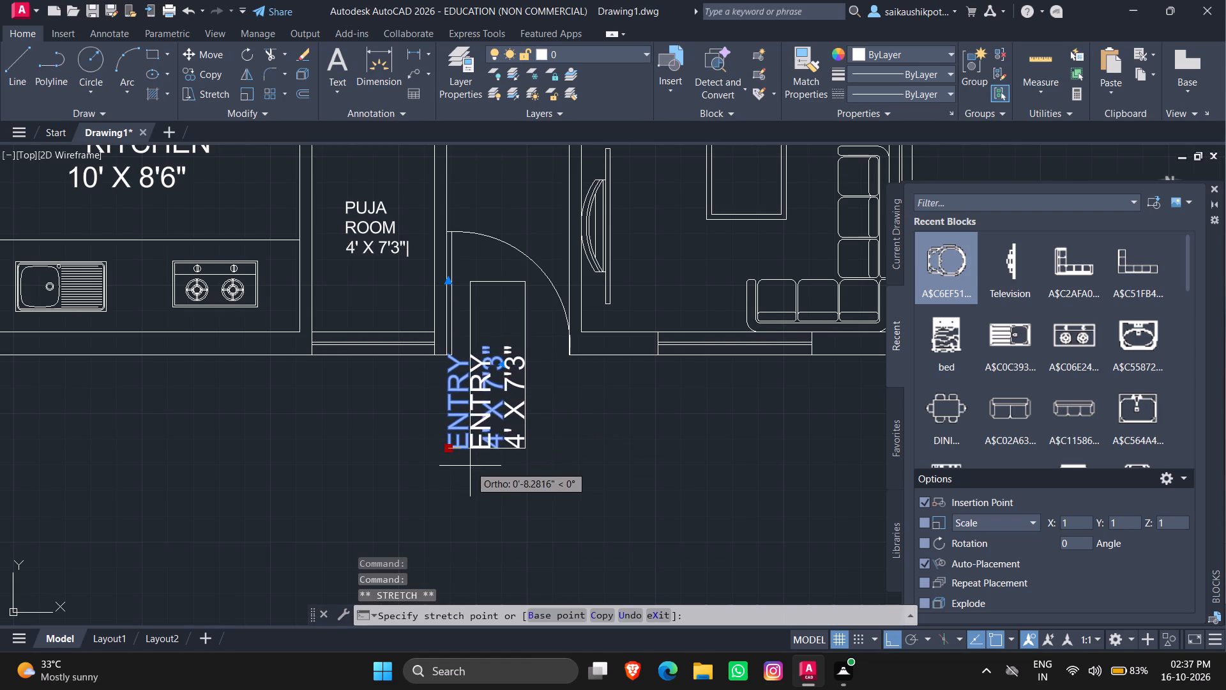
click(475, 463)
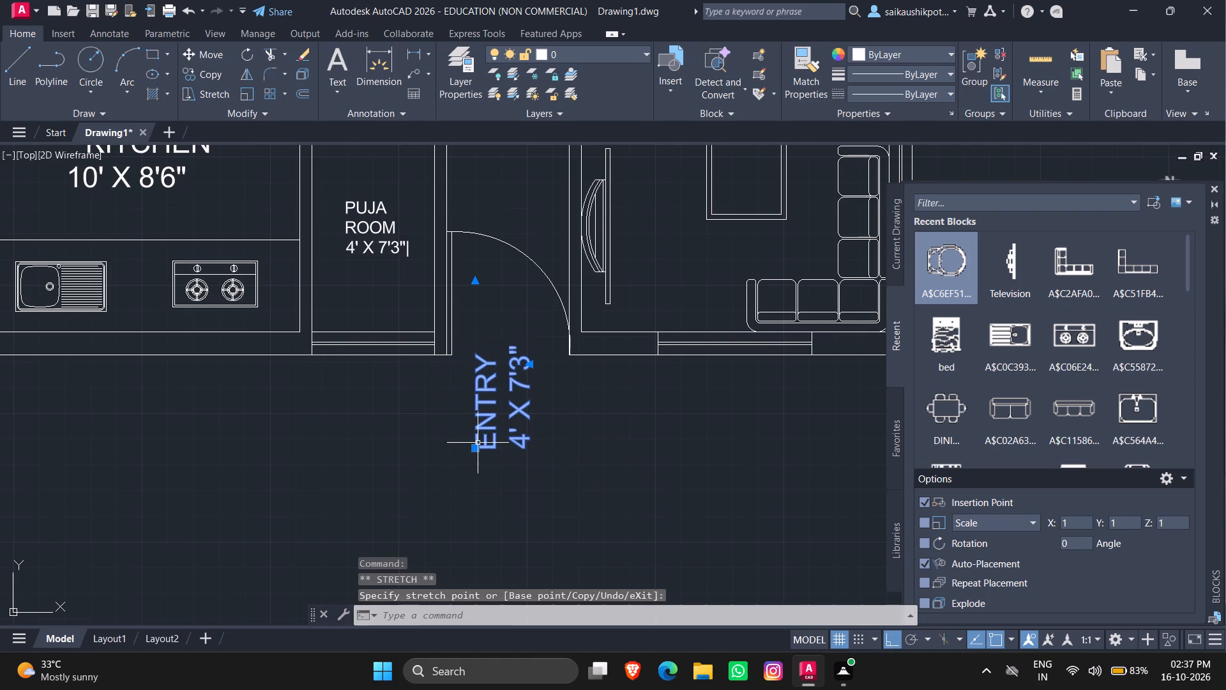
click(479, 441)
click(476, 448)
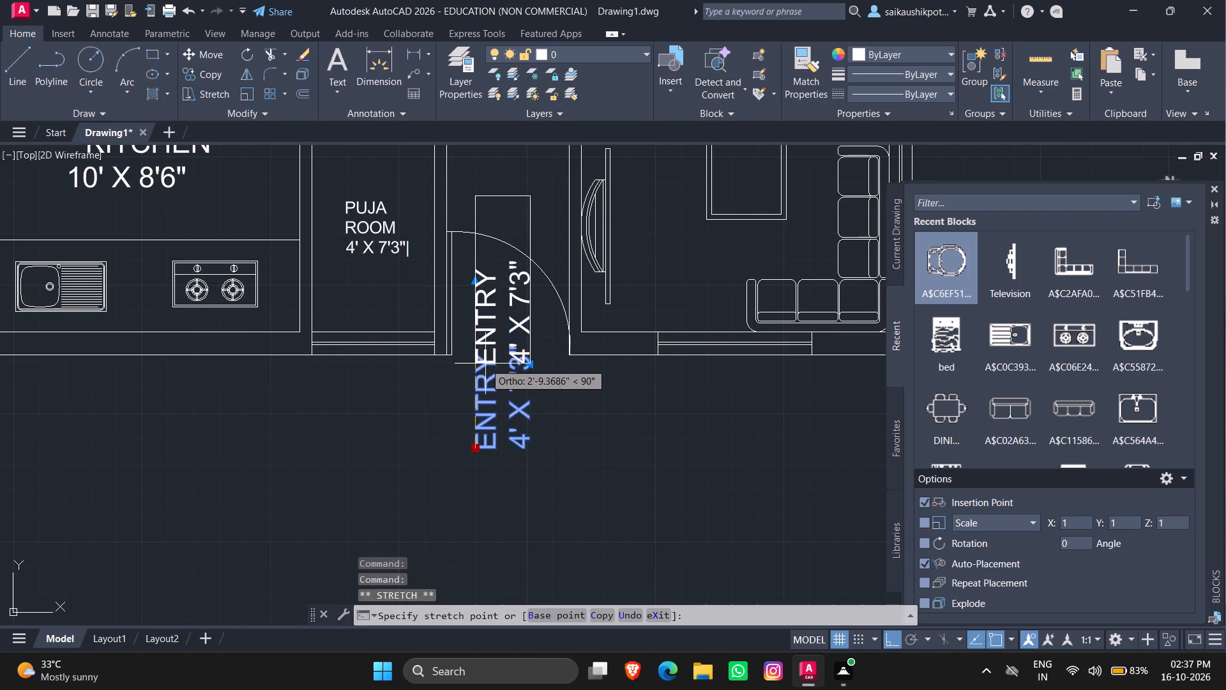
scroll(485, 364, down, 2)
scroll(510, 310, up, 2)
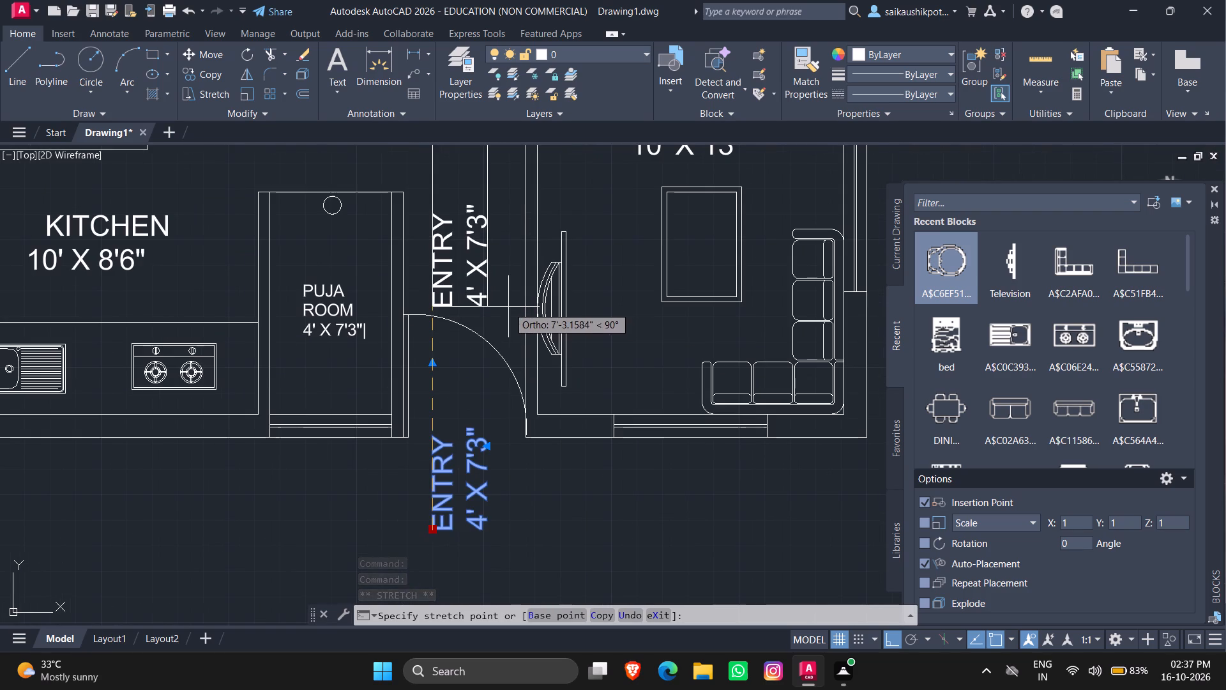
click(508, 307)
key(Escape)
scroll(493, 354, down, 2)
scroll(474, 364, up, 1)
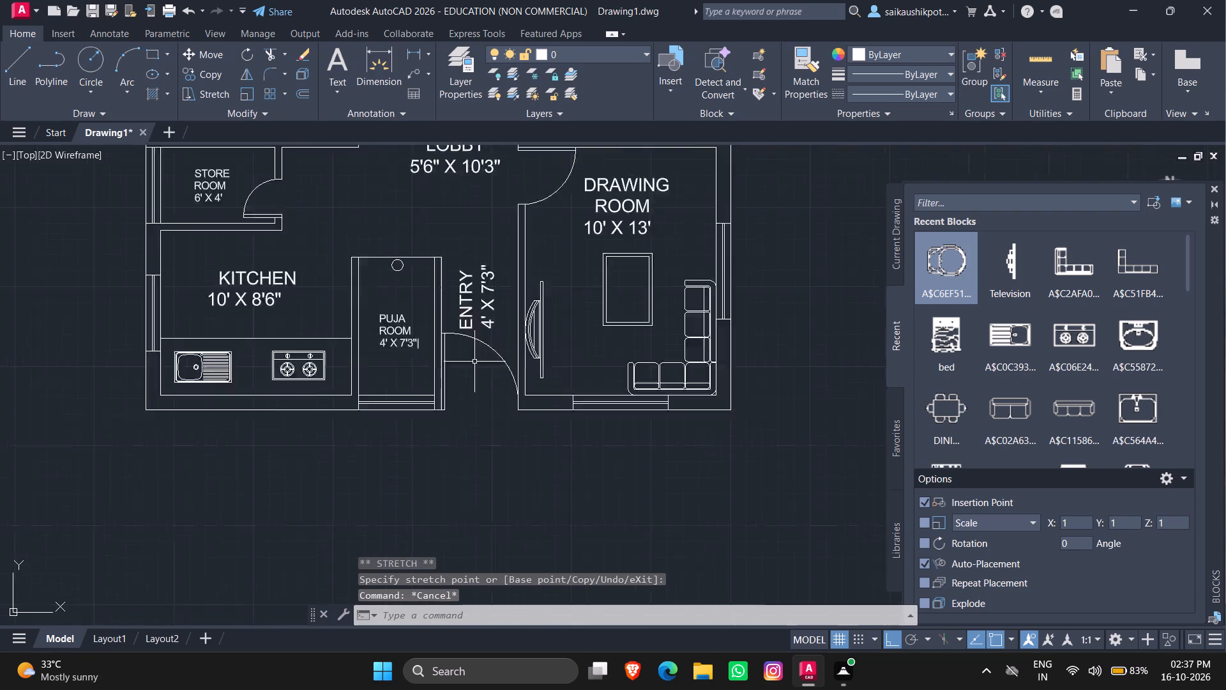
Nudge the vertical ENTRY label slightly up, clear of the main door swing.
scroll(475, 356, up, 3)
scroll(426, 265, down, 2)
click(448, 257)
click(425, 266)
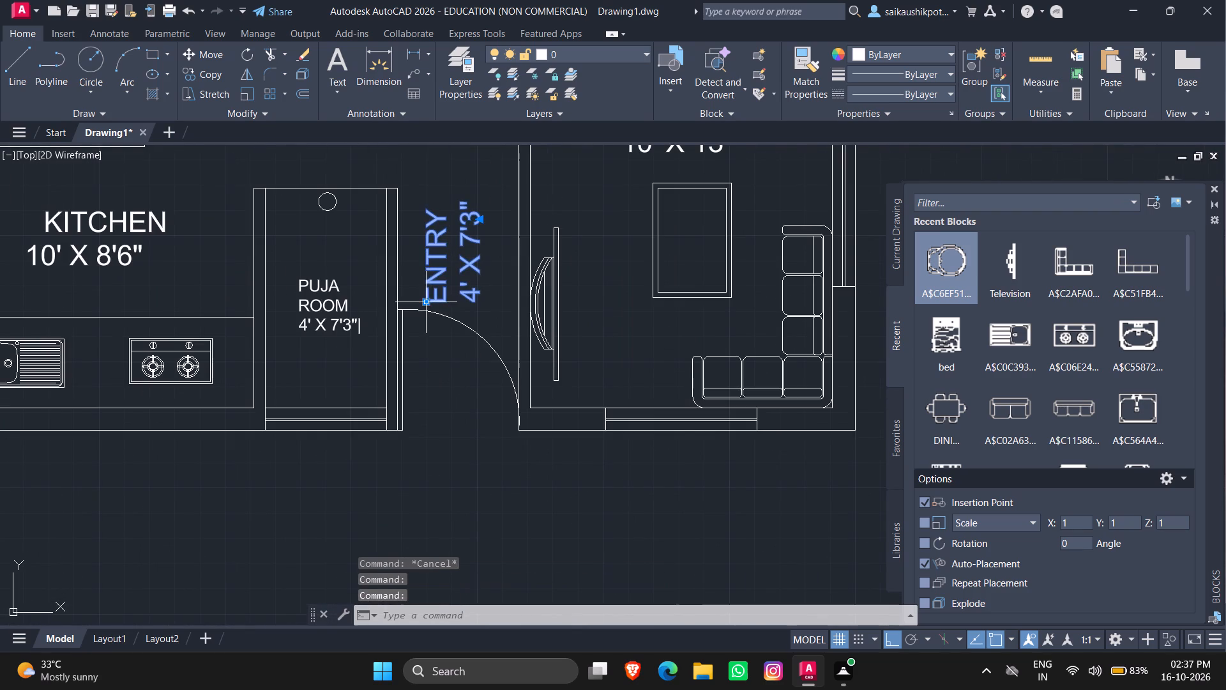
click(427, 300)
click(430, 284)
key(Escape)
scroll(433, 328, down, 1)
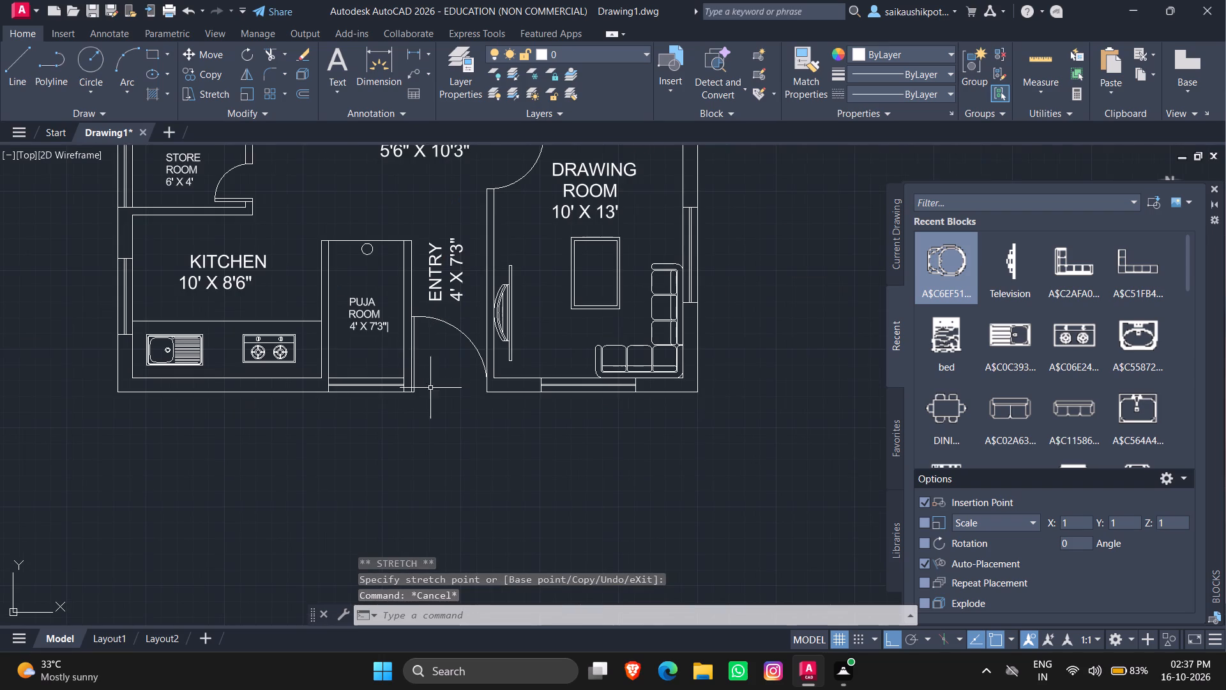
Paste a copy of the LOBBY label below the house, just outside the main door opening.
scroll(439, 417, up, 2)
key(Escape)
key(Escape)
key(Escape)
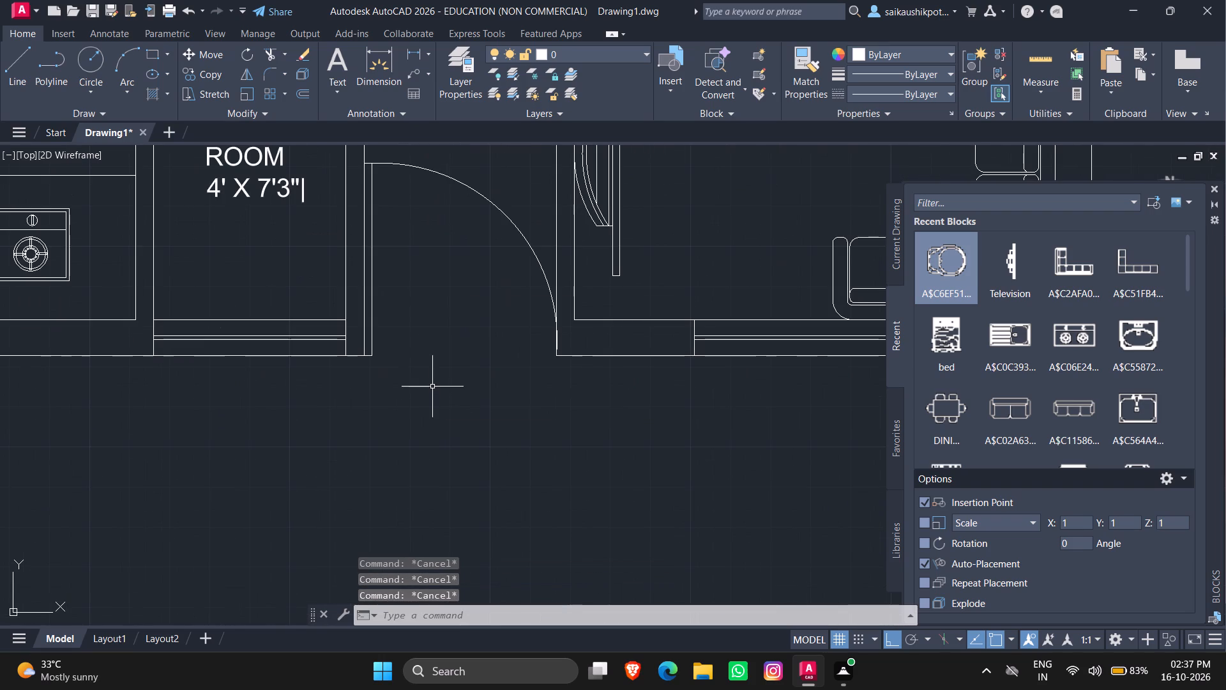
key(ctrl+v)
click(374, 503)
Replace the text of the copied LOBBY label outside the main door with M.D.
click(425, 430)
double_click(417, 431)
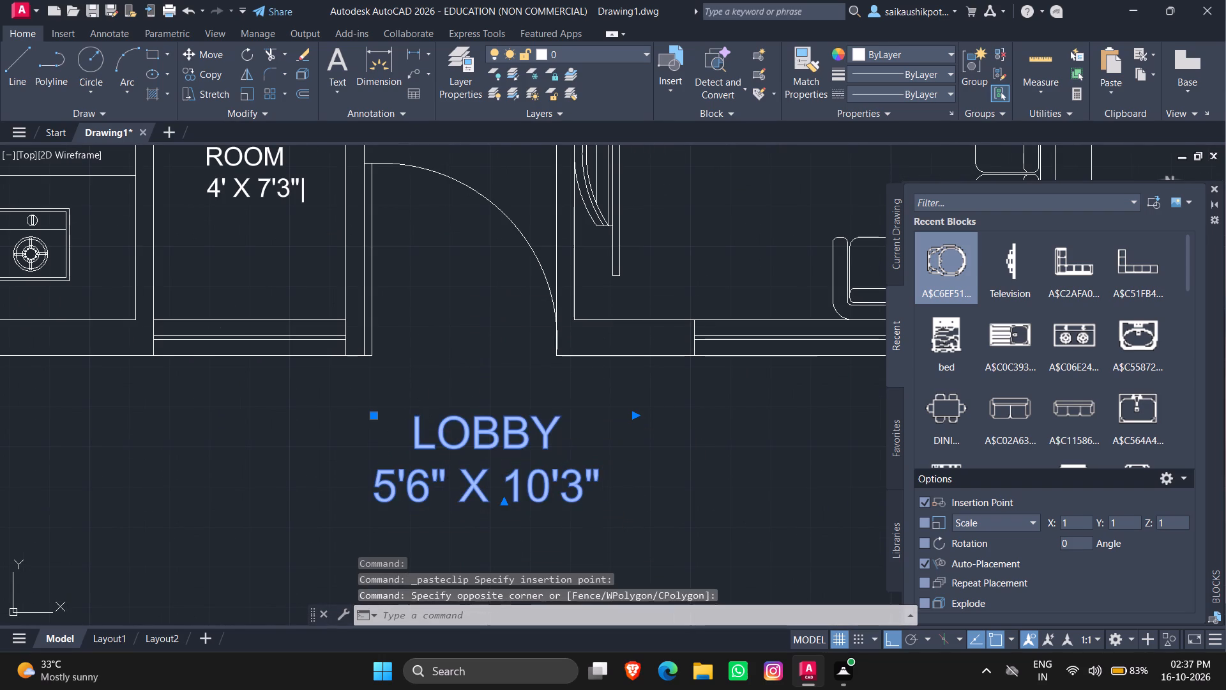
key(ctrl+a)
key(BackSpace)
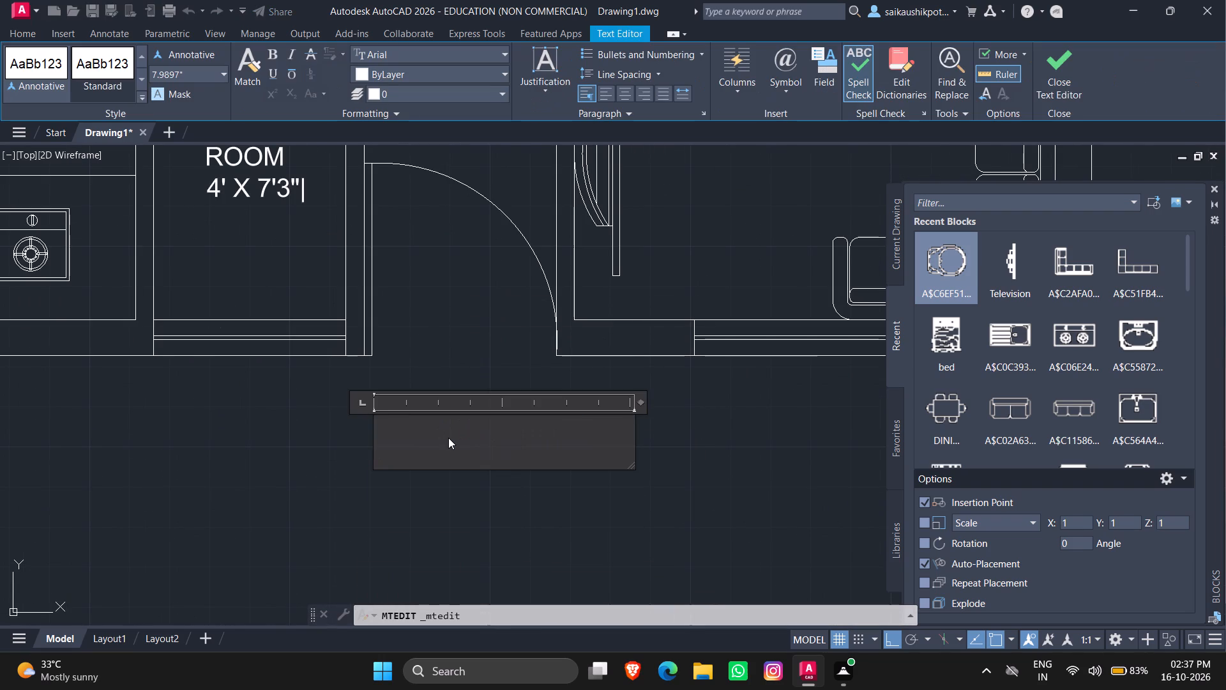
key(m)
key(period)
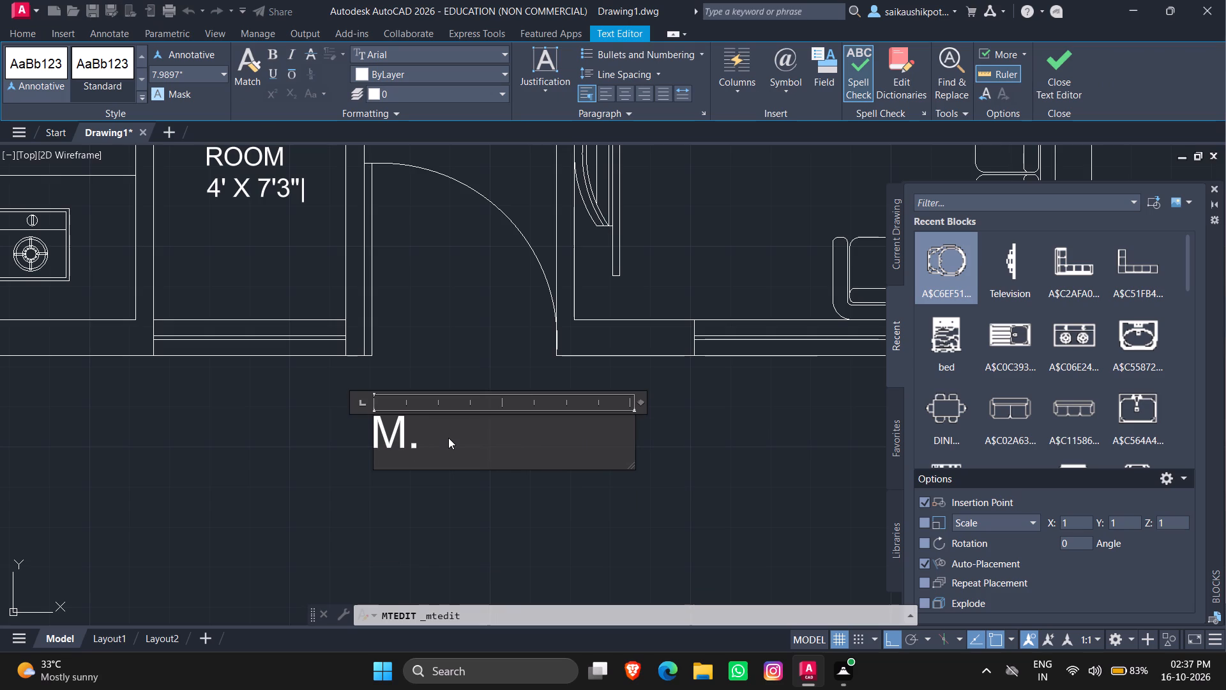
key(d)
key(Escape)
key(Return)
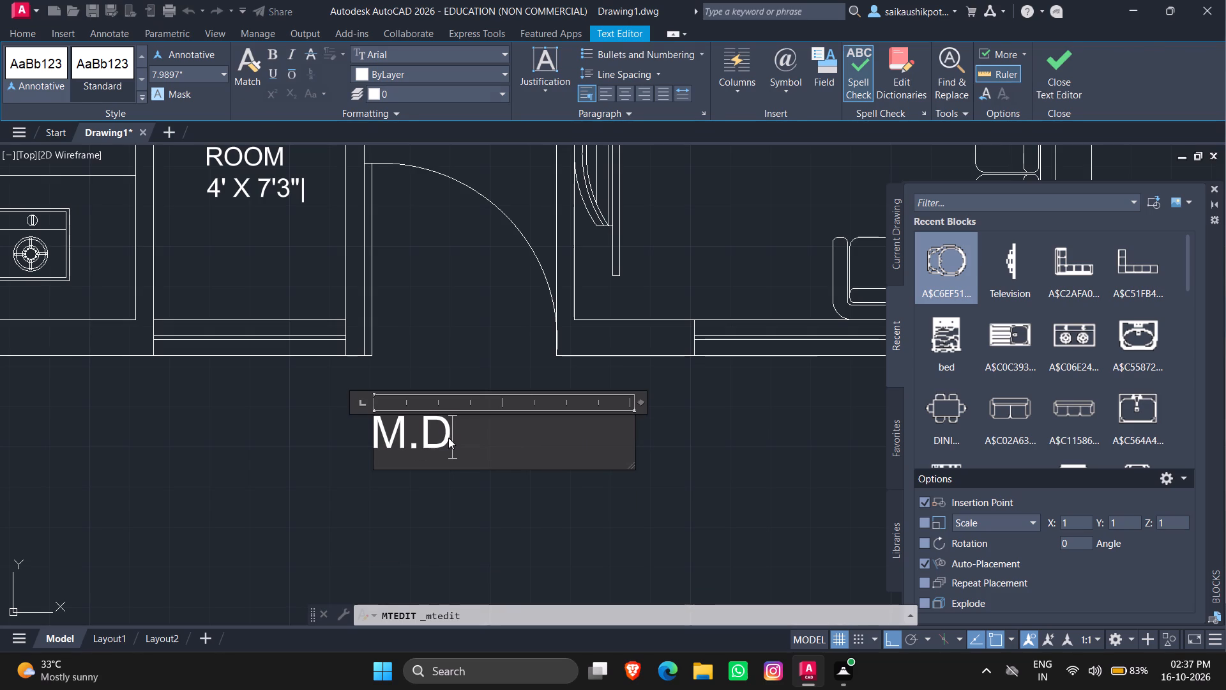
Move the M.D label up about 1'9" and slightly right into the main door opening.
click(411, 434)
click(368, 429)
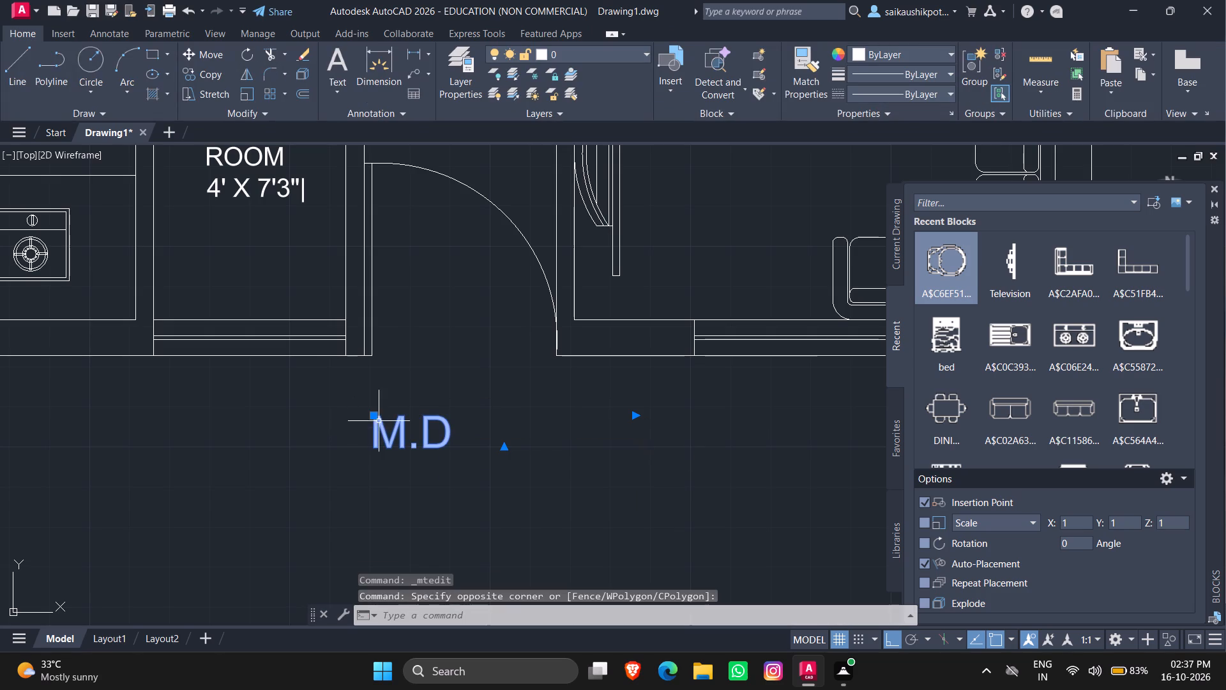
click(373, 418)
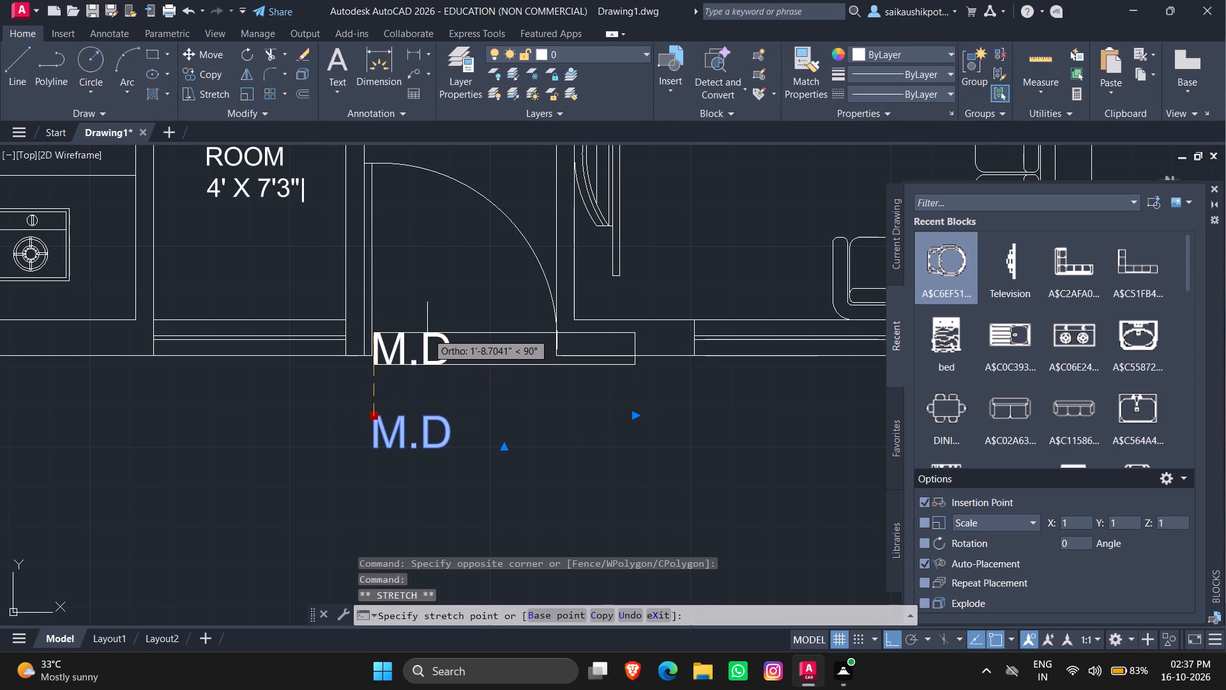
click(427, 333)
drag(405, 346, 404, 353)
click(370, 335)
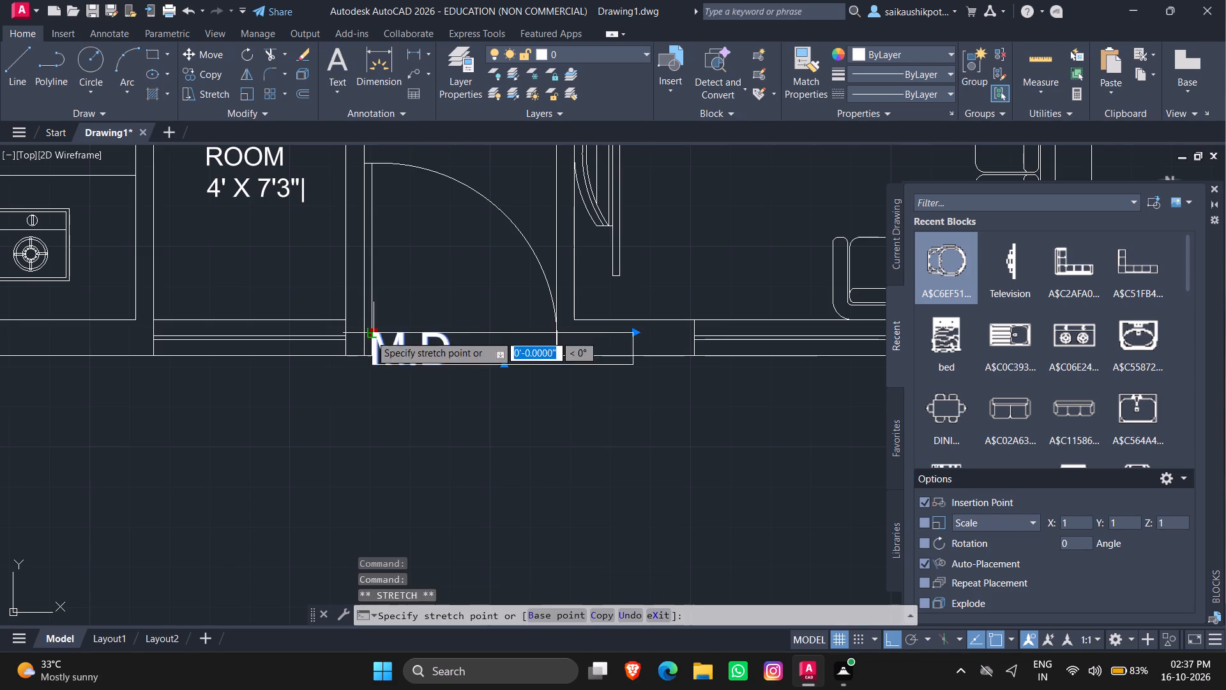
click(405, 339)
key(Escape)
Nudge the M.D label slightly up within the main door opening.
scroll(415, 380, up, 1)
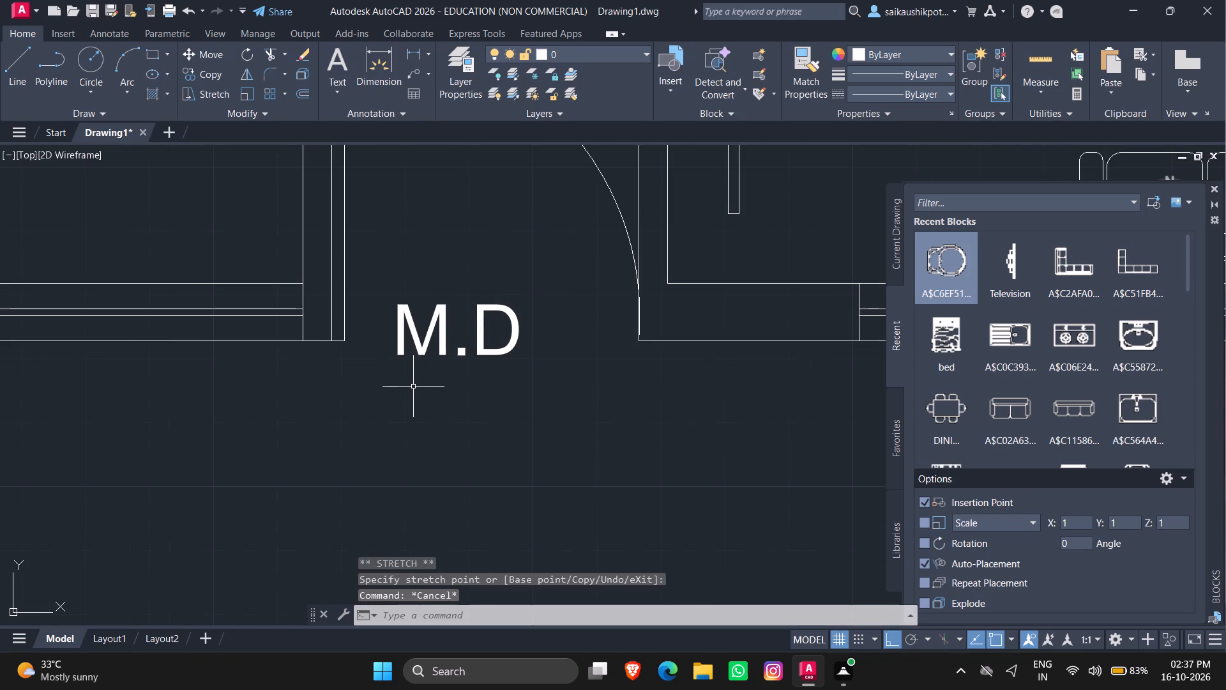
scroll(404, 394, up, 1)
scroll(402, 394, down, 3)
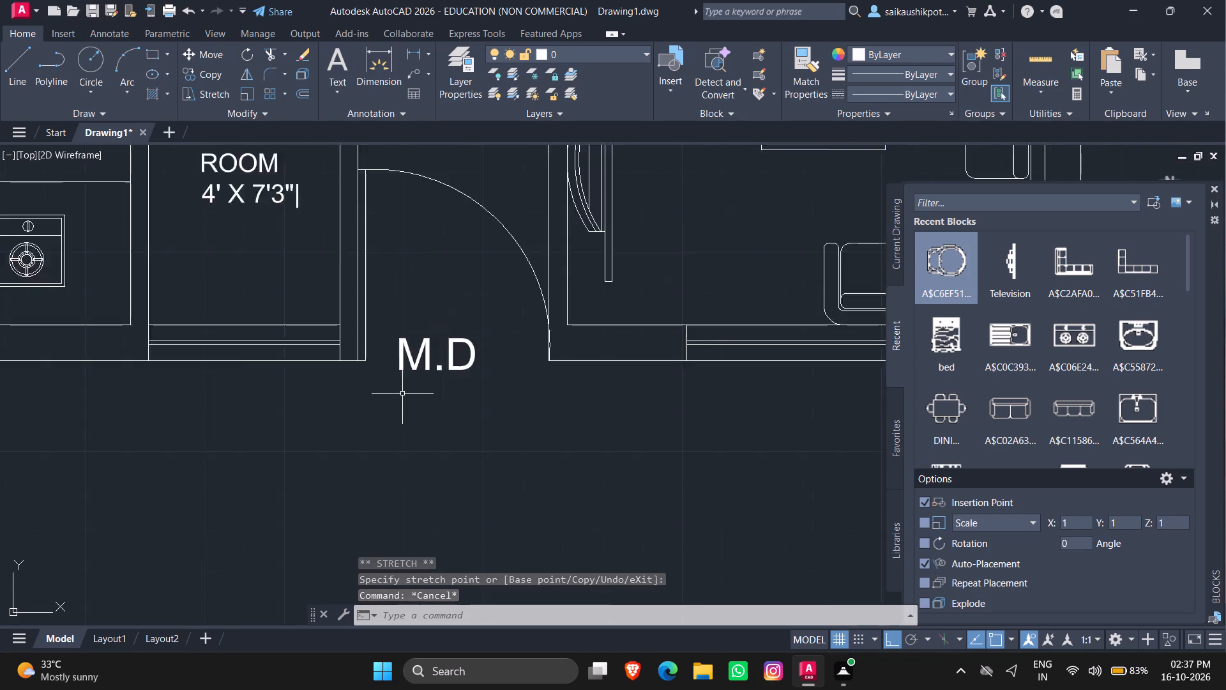
scroll(415, 342, up, 2)
click(432, 375)
click(397, 469)
click(374, 385)
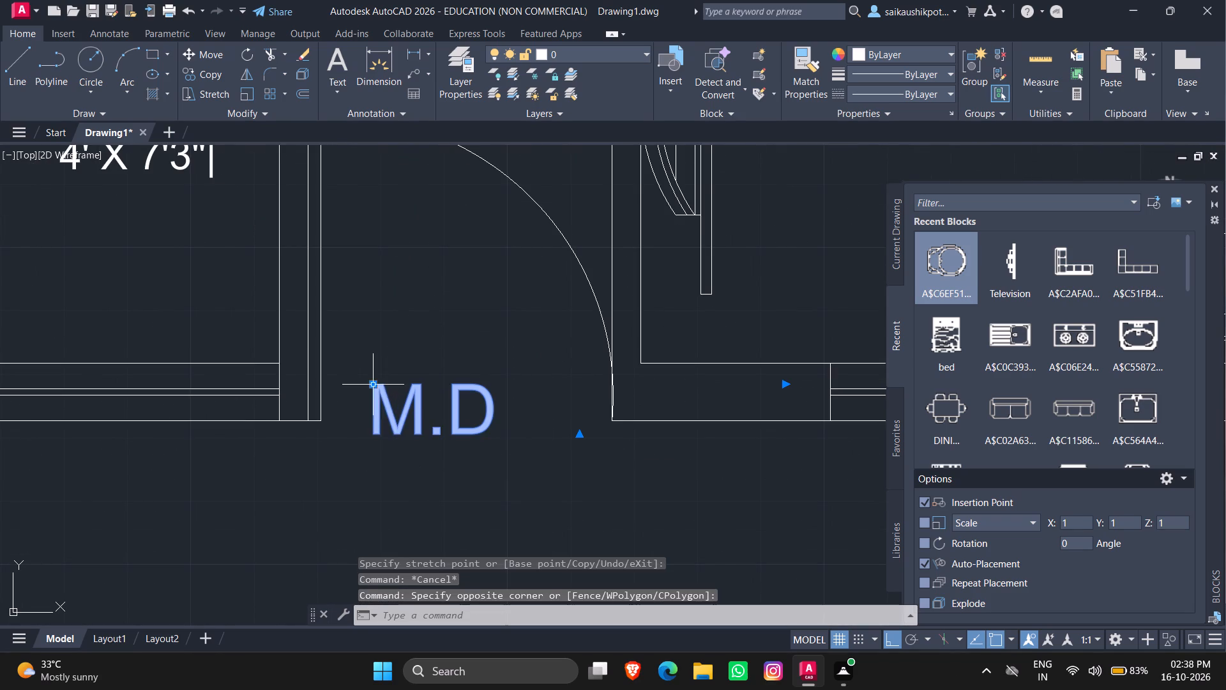
click(382, 353)
key(Escape)
Paste another copy of the LOBBY label in the empty space below the M.D label.
scroll(427, 434, down, 2)
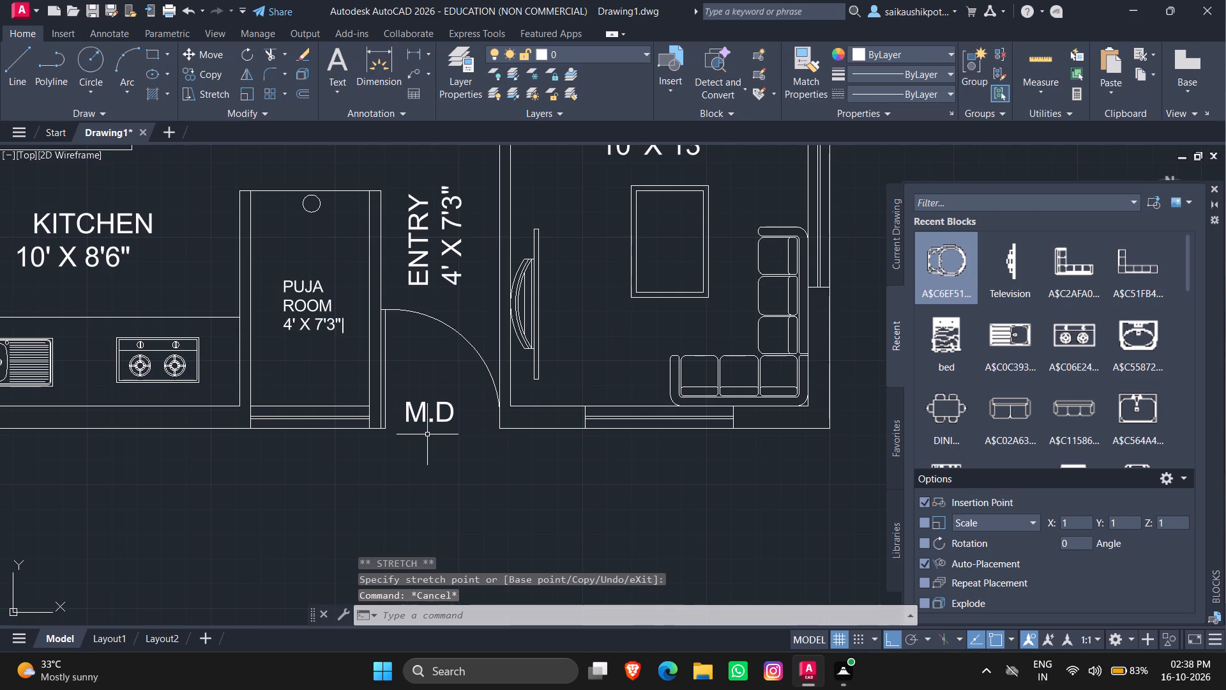
scroll(391, 437, down, 2)
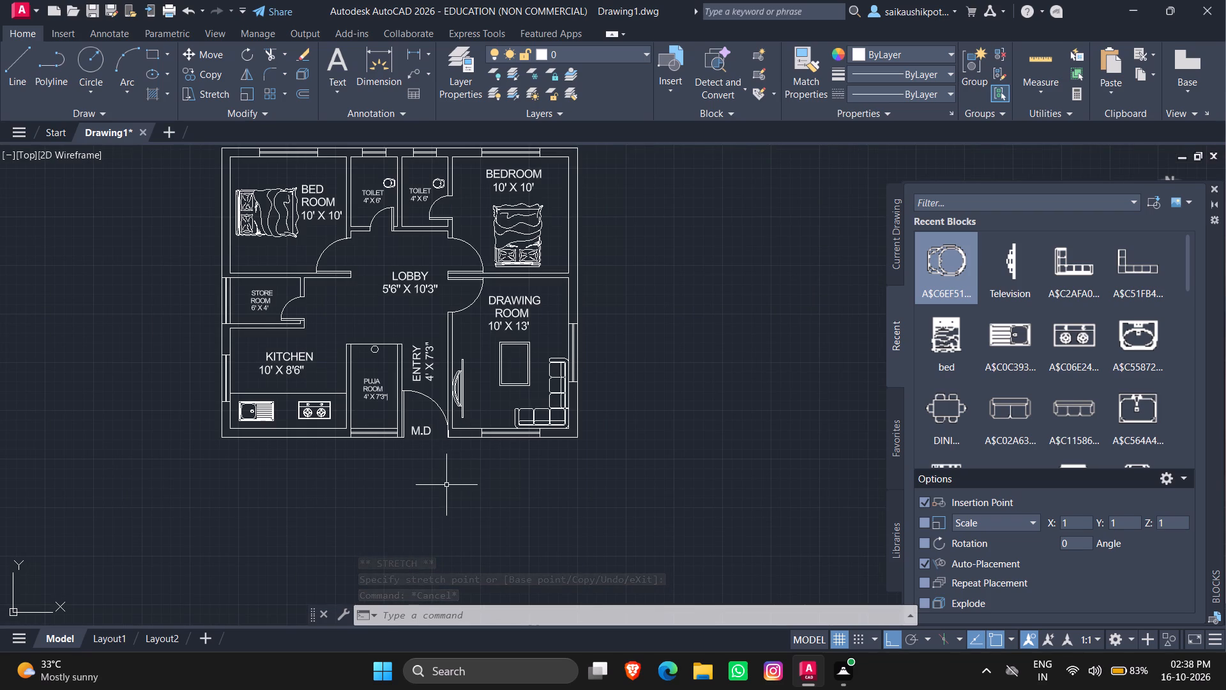
key(ctrl+v)
scroll(425, 505, up, 2)
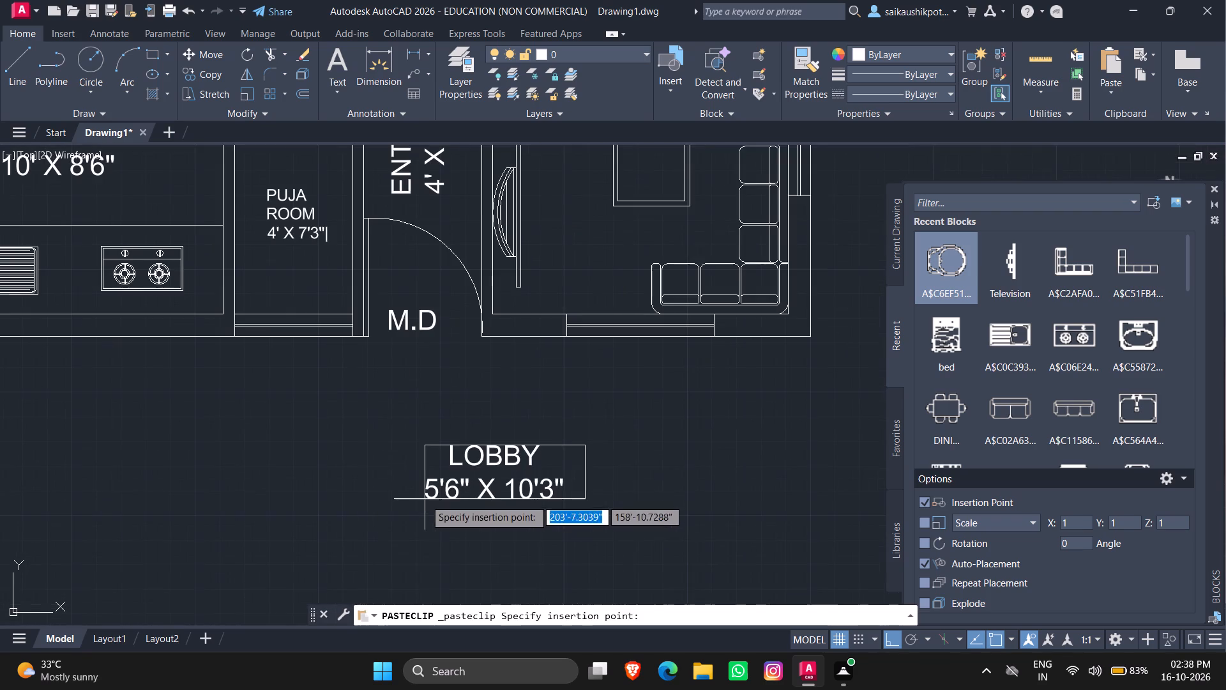
click(416, 503)
Replace the text of the LOBBY copy below the house with the window mark W.
double_click(471, 460)
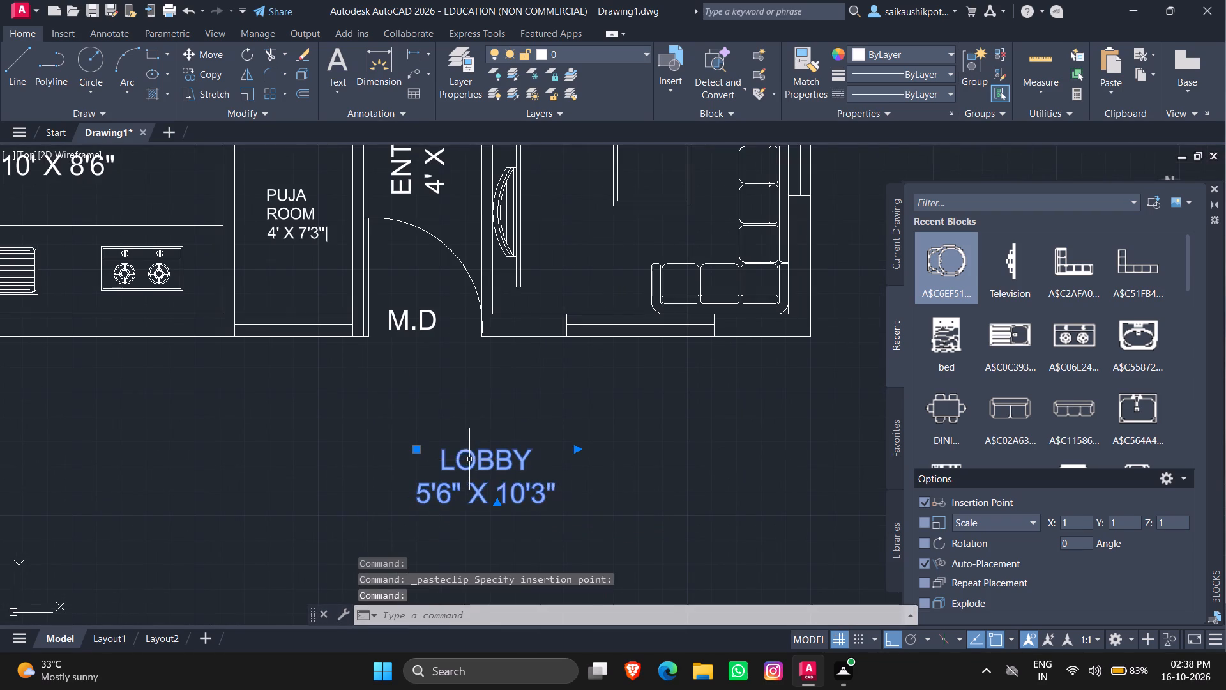
click(469, 459)
triple_click(445, 463)
triple_click(447, 463)
click(446, 463)
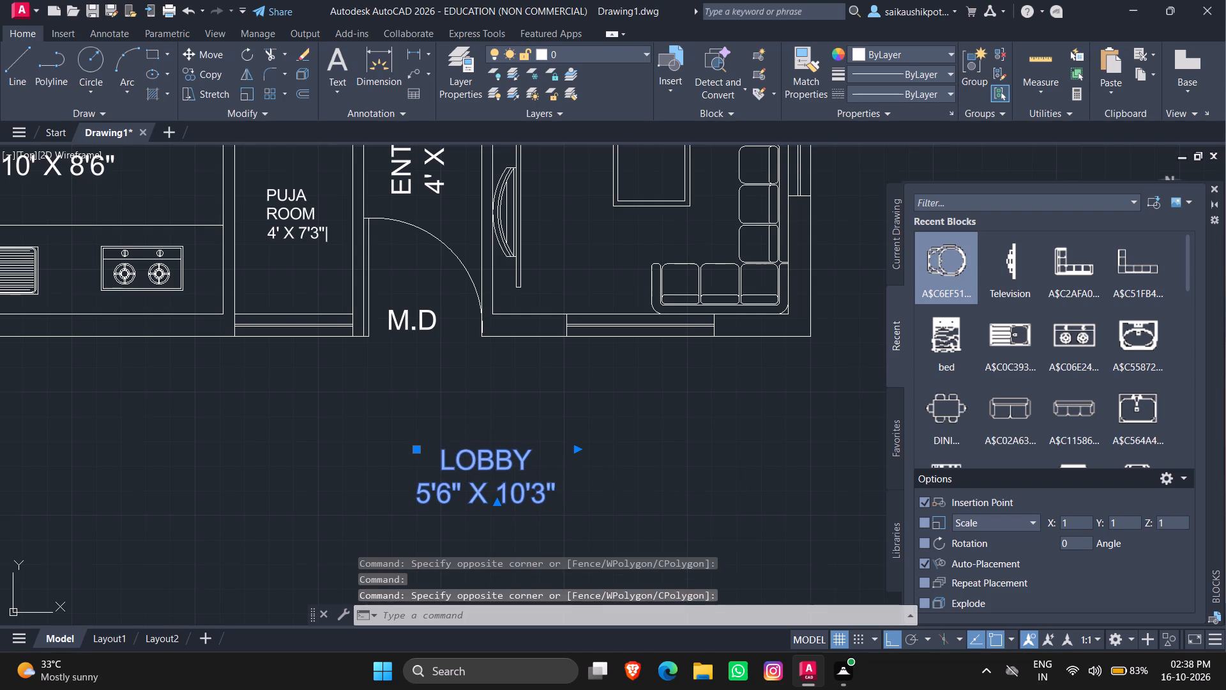
key(ctrl+a)
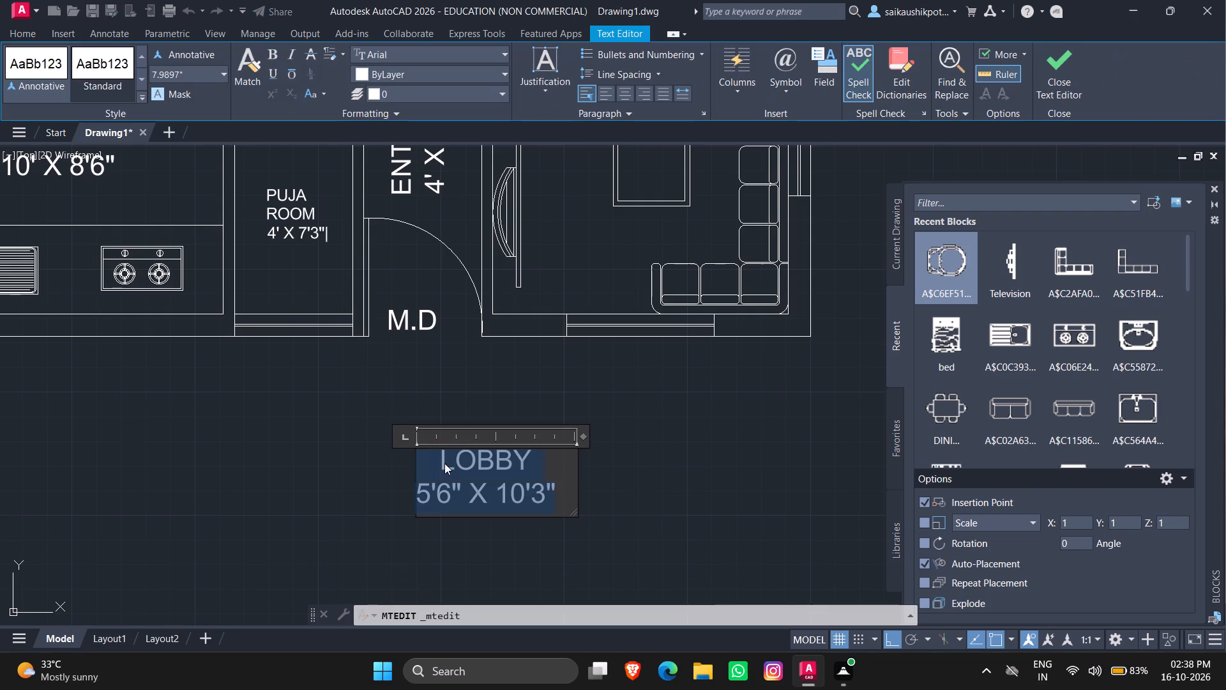
key(BackSpace)
key(w)
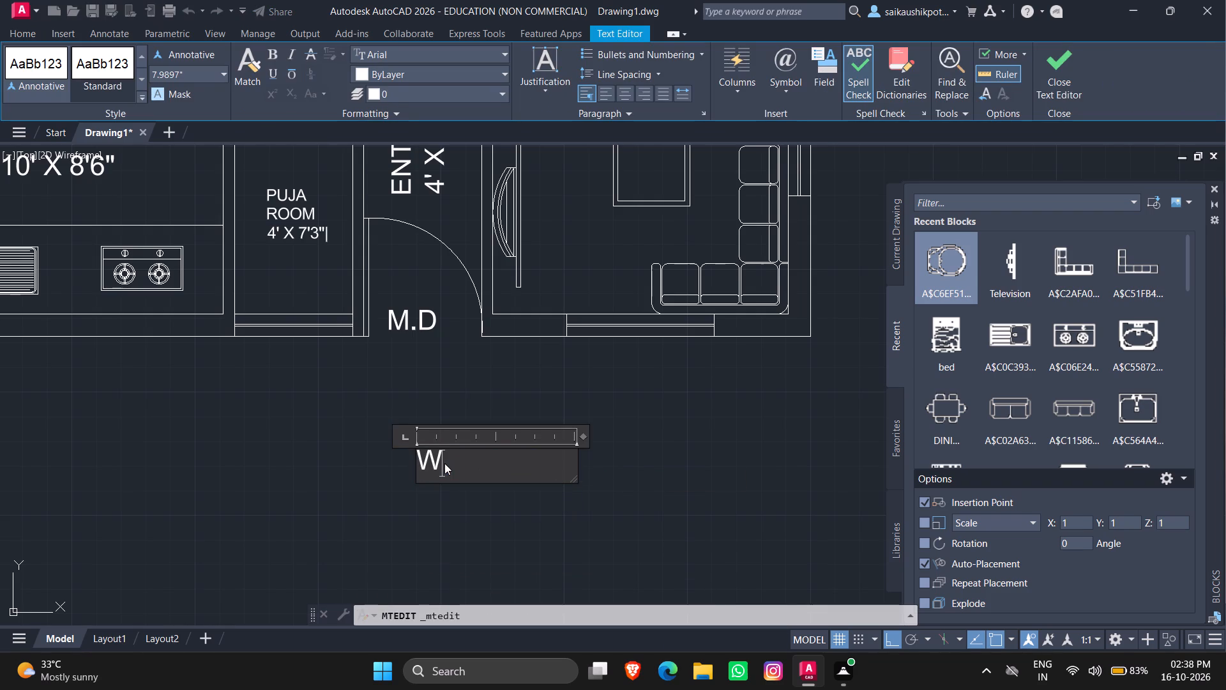
key(Escape)
key(Return)
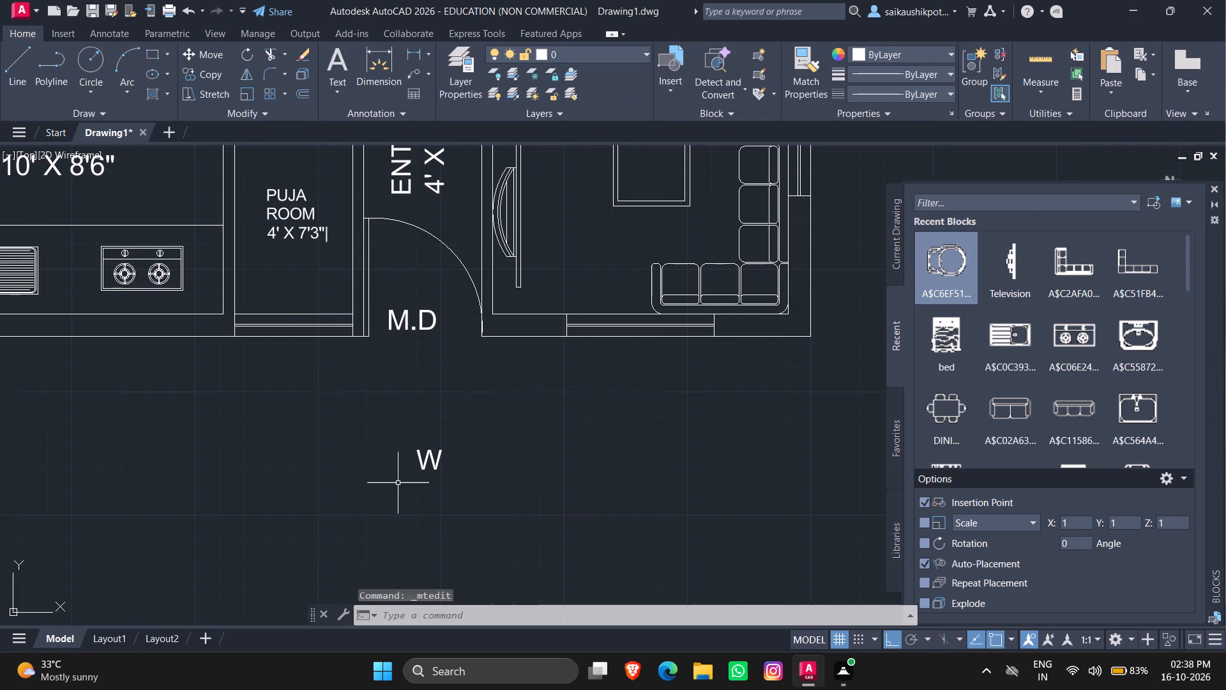
Copy the W label and place the copy outside the drawing room's side window.
click(456, 448)
click(372, 484)
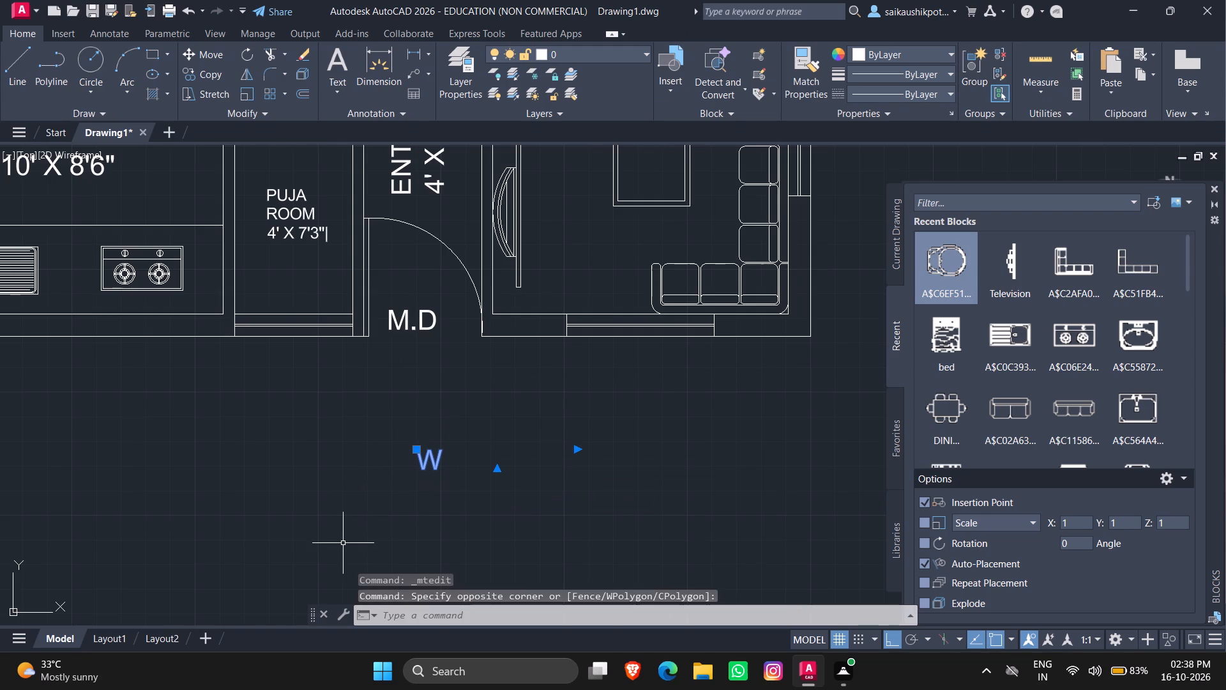
key(ctrl+c)
key(ctrl+v)
scroll(489, 486, down, 4)
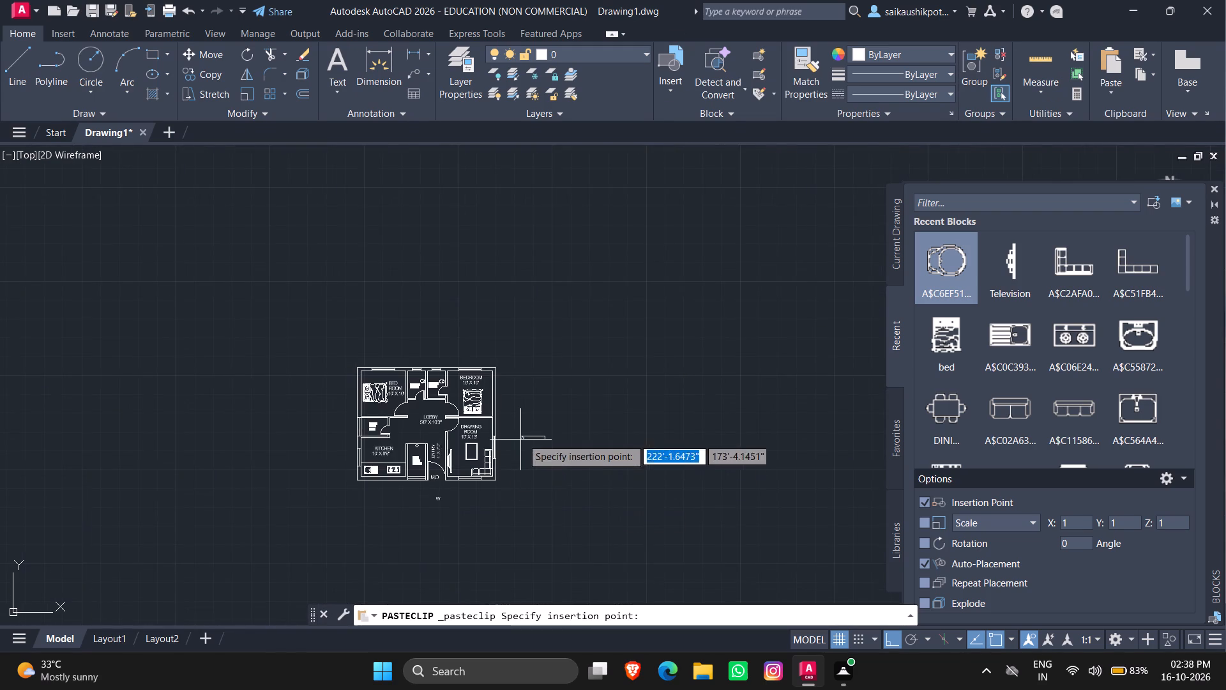
scroll(477, 452, up, 3)
scroll(506, 364, down, 1)
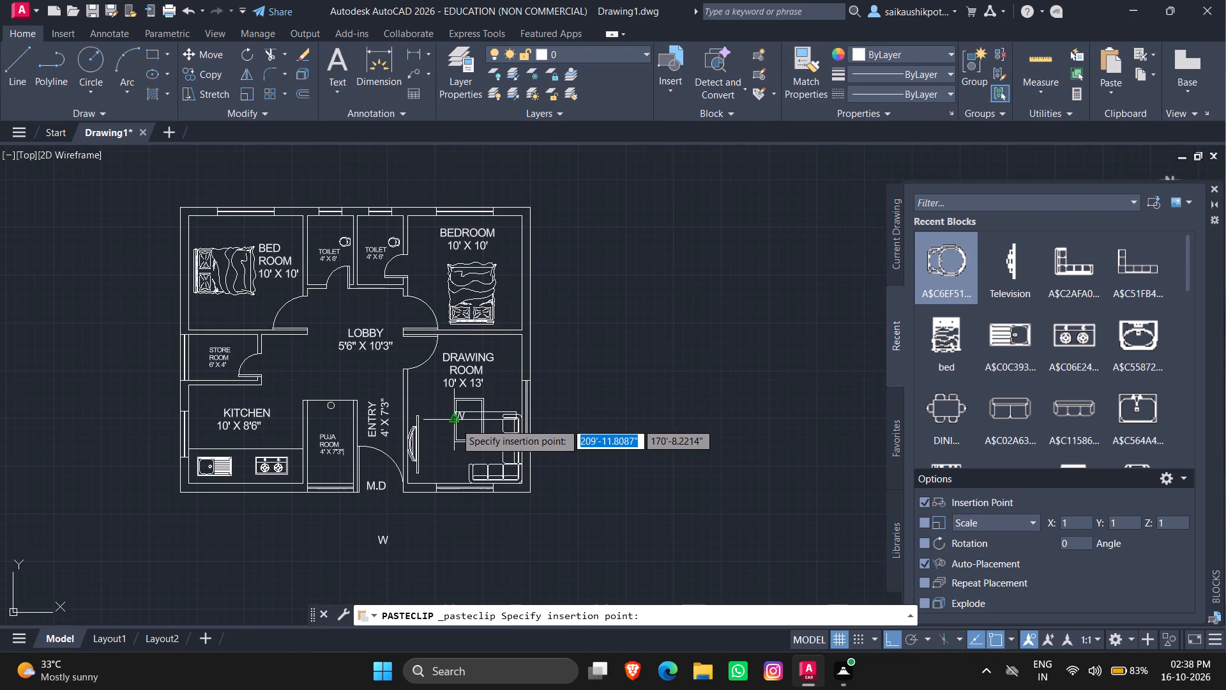
scroll(518, 396, up, 3)
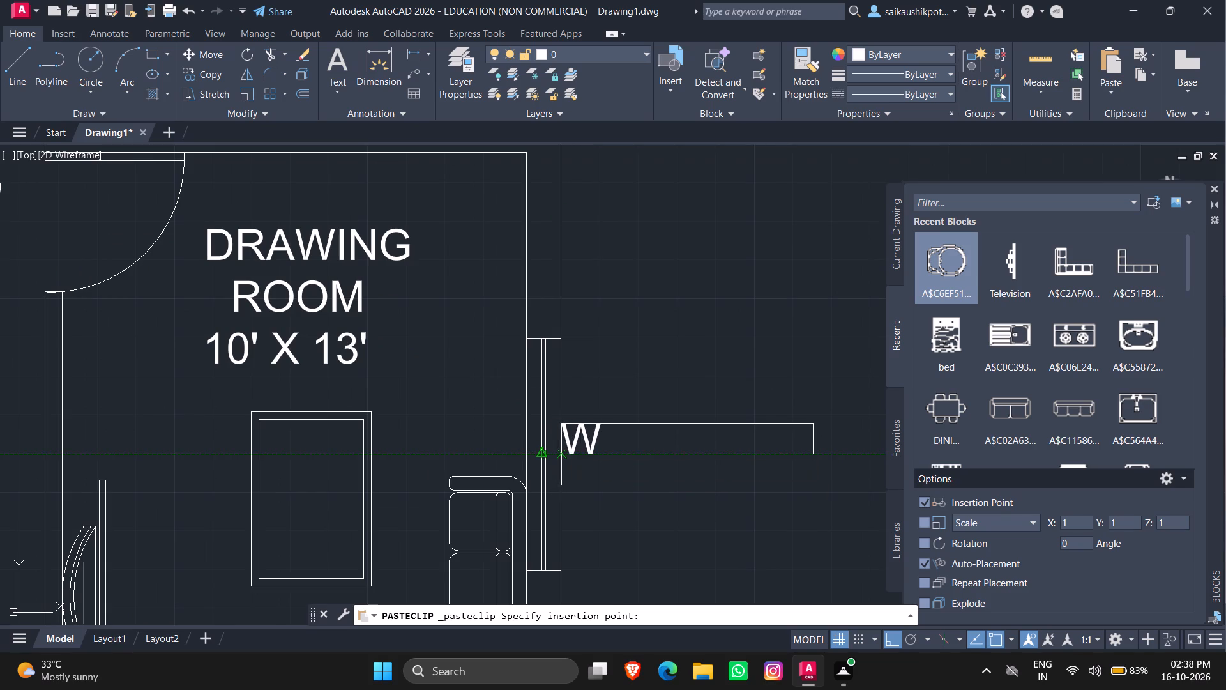
click(573, 454)
Move the W label beside the drawing room's side window down about 4".
scroll(575, 448, down, 2)
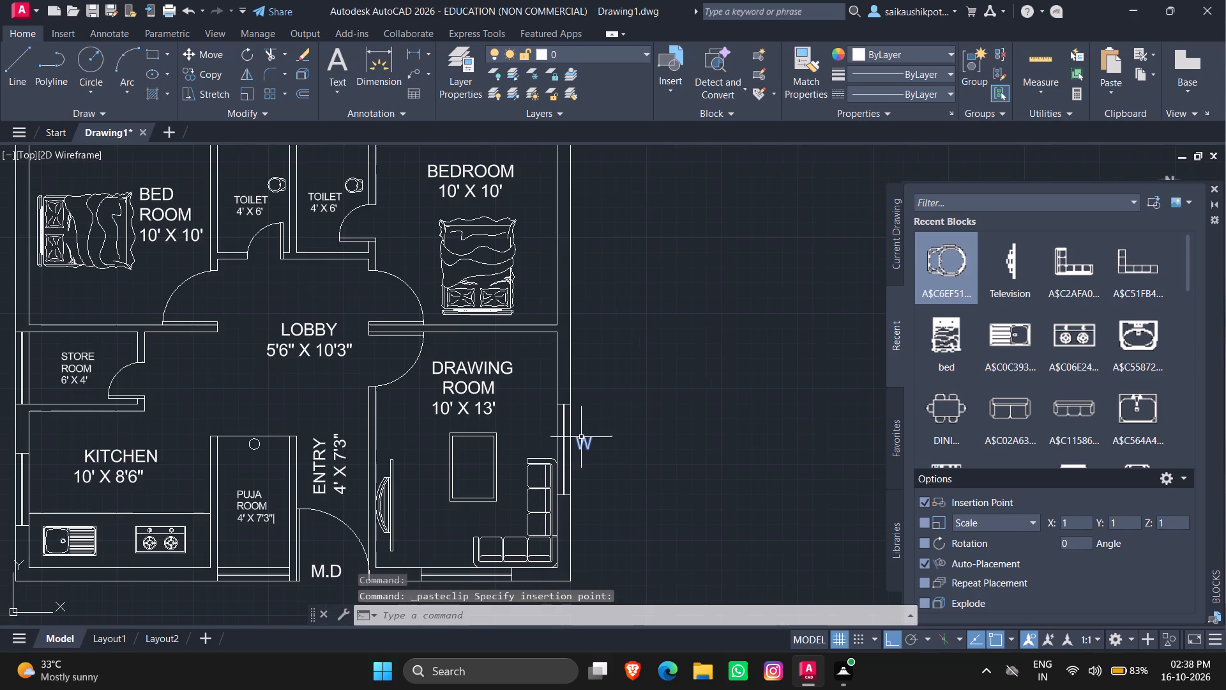
scroll(614, 388, up, 1)
scroll(599, 443, down, 1)
scroll(590, 473, up, 4)
drag(537, 454, 528, 451)
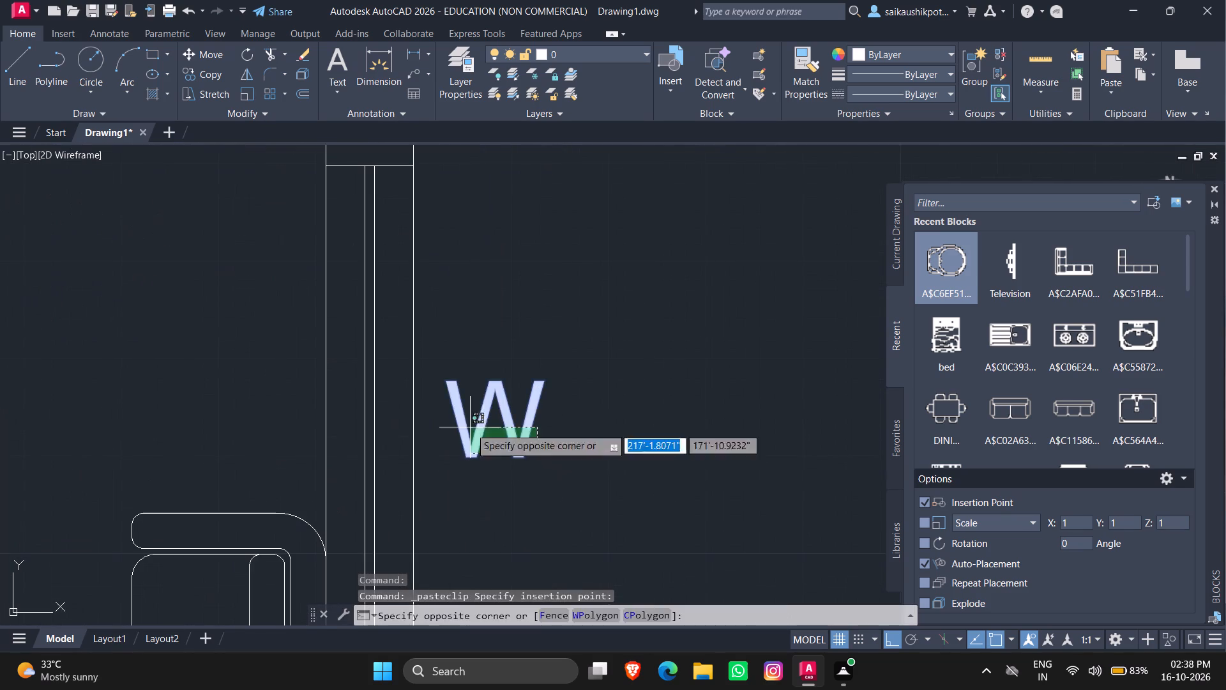
click(470, 427)
scroll(559, 413, down, 2)
click(517, 401)
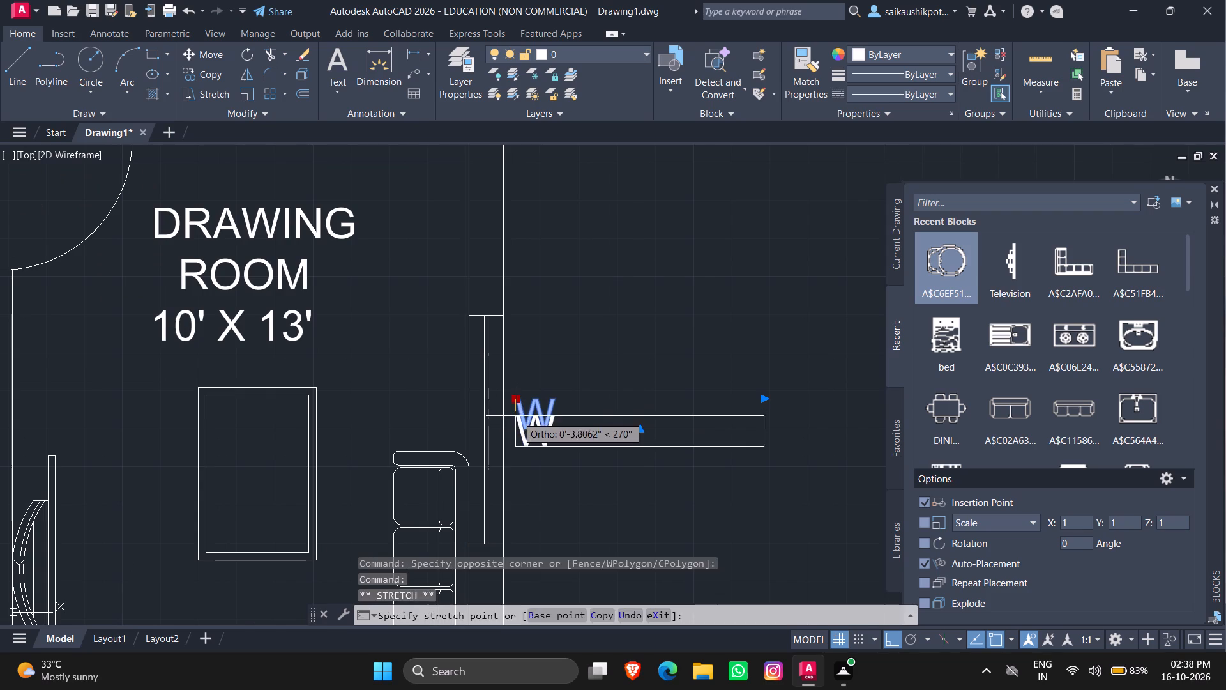
click(517, 417)
scroll(541, 379, down, 1)
key(Escape)
key(Escape)
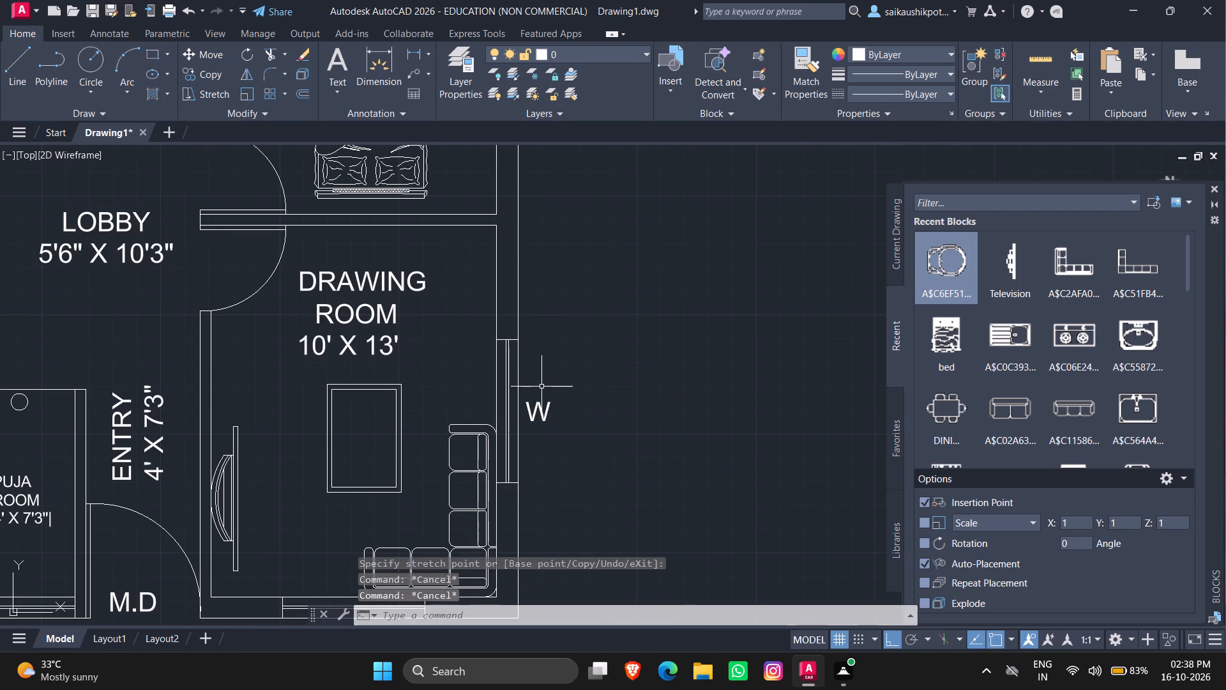
Paste a W label just outside the window above the BEDROOM 10' X 10' label.
key(ctrl+v)
ctrl+scroll(541, 435, down, 4)
scroll(543, 407, up, 5)
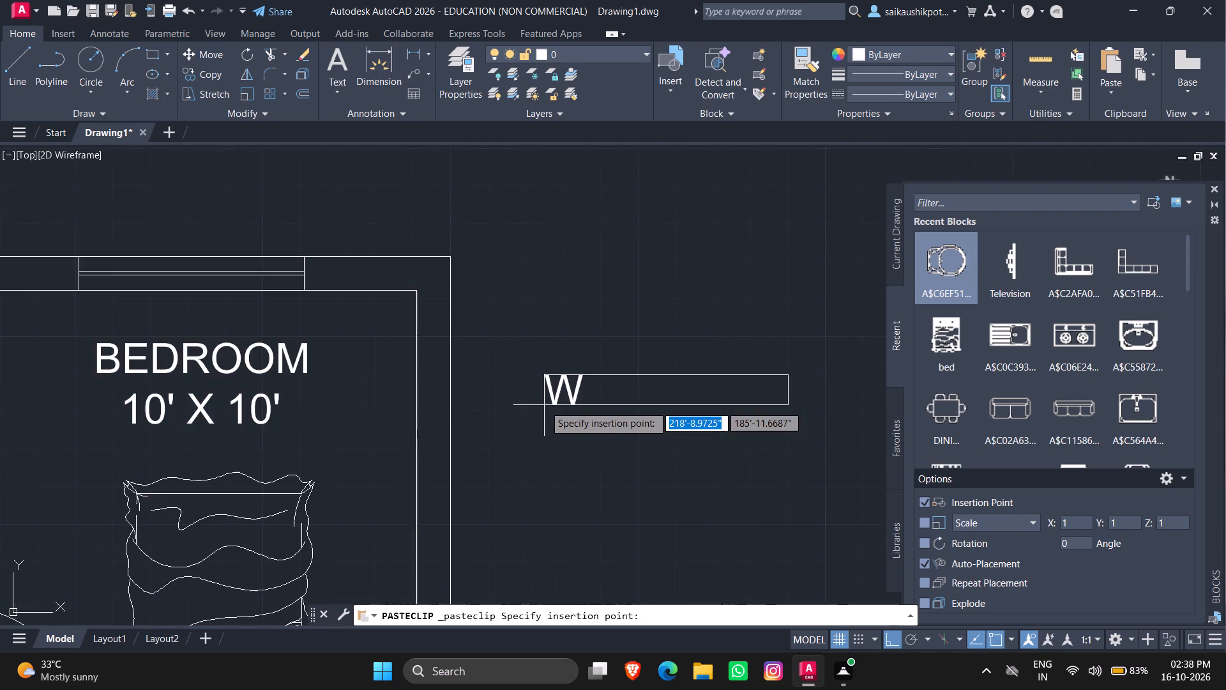
scroll(483, 392, down, 3)
scroll(395, 353, up, 3)
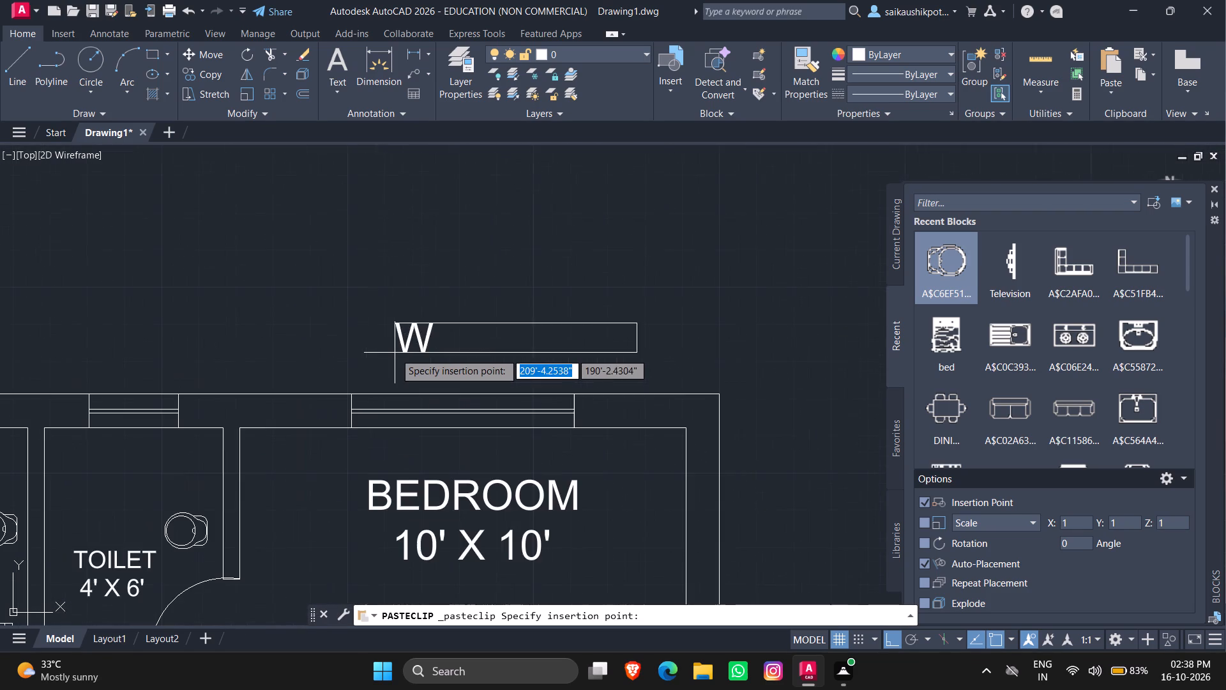
scroll(442, 378, up, 1)
click(443, 388)
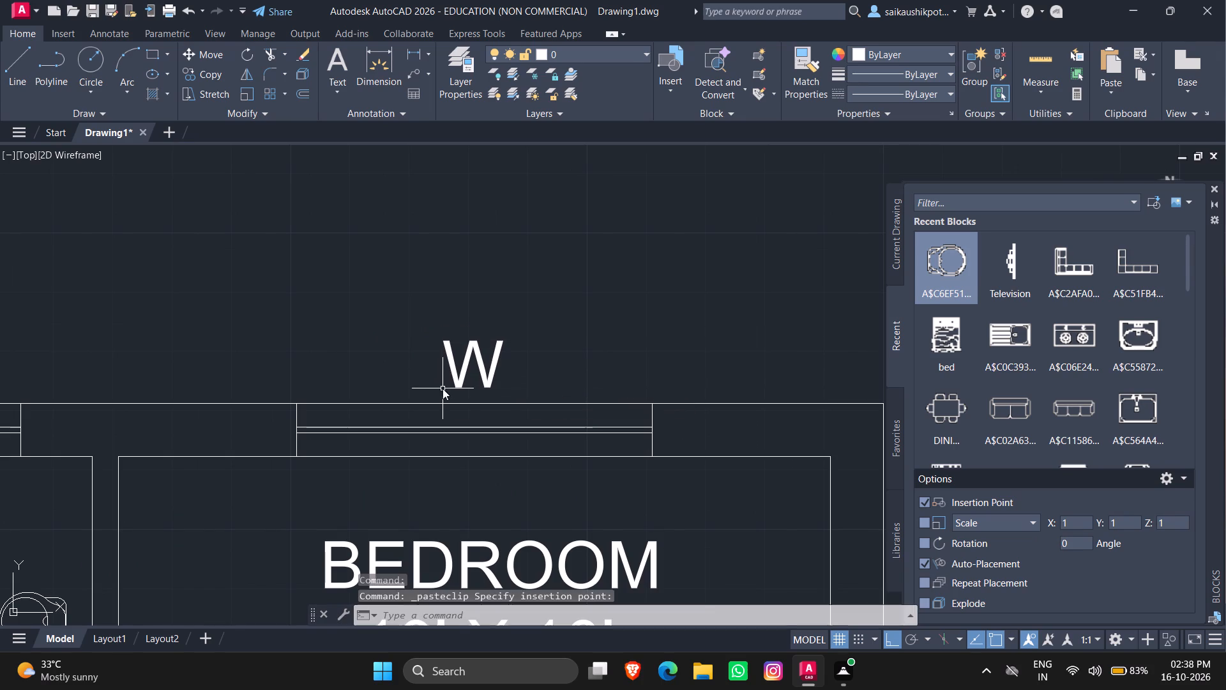
Paste a W label just outside the window of the toilet next to the BEDROOM 10' X 10'.
scroll(494, 313, down, 2)
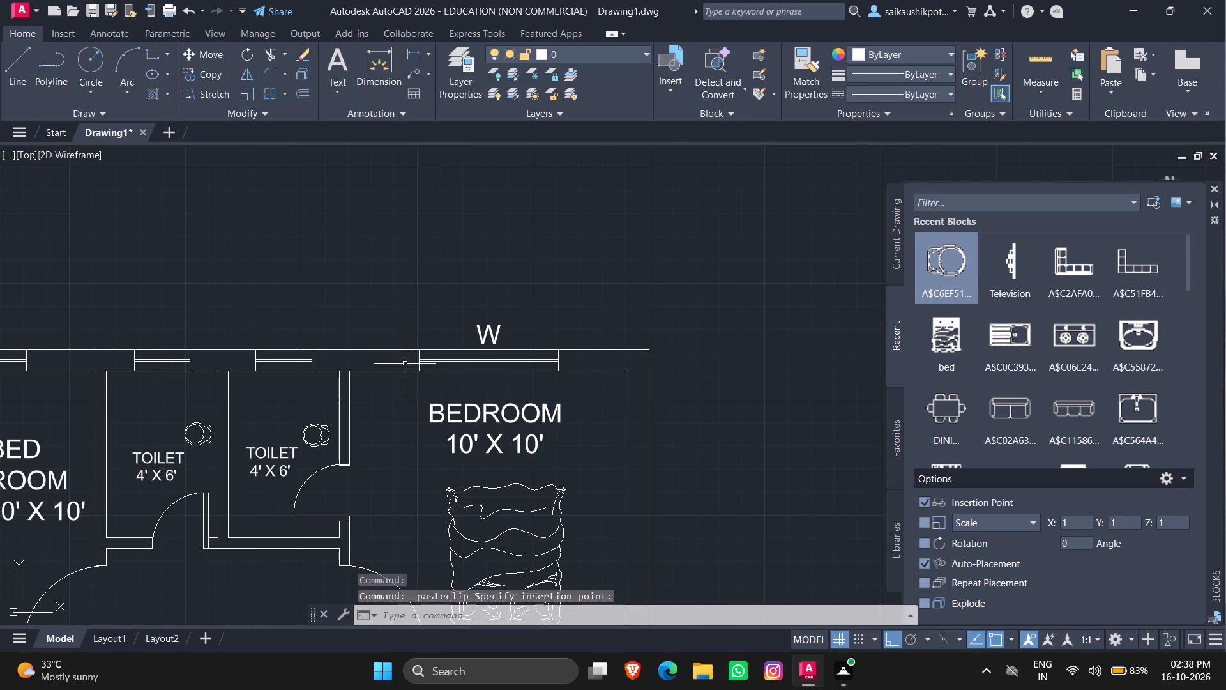
key(ctrl+v)
scroll(537, 361, down, 2)
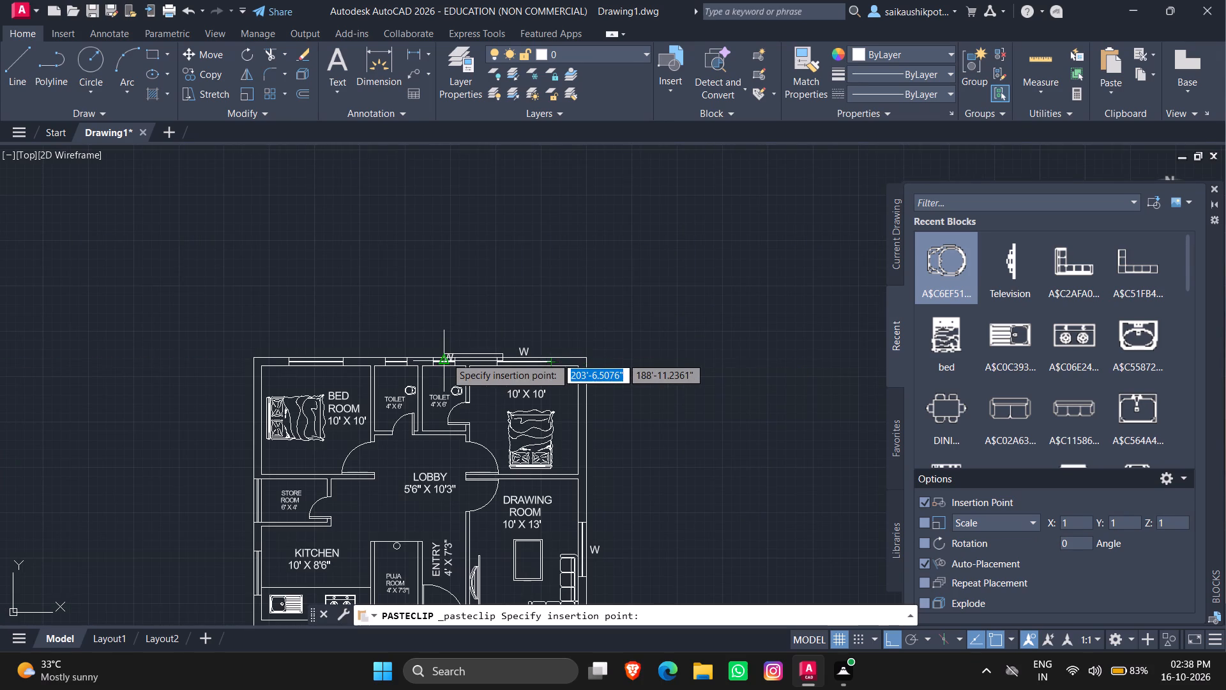
scroll(446, 357, up, 5)
scroll(444, 362, down, 1)
scroll(427, 360, up, 1)
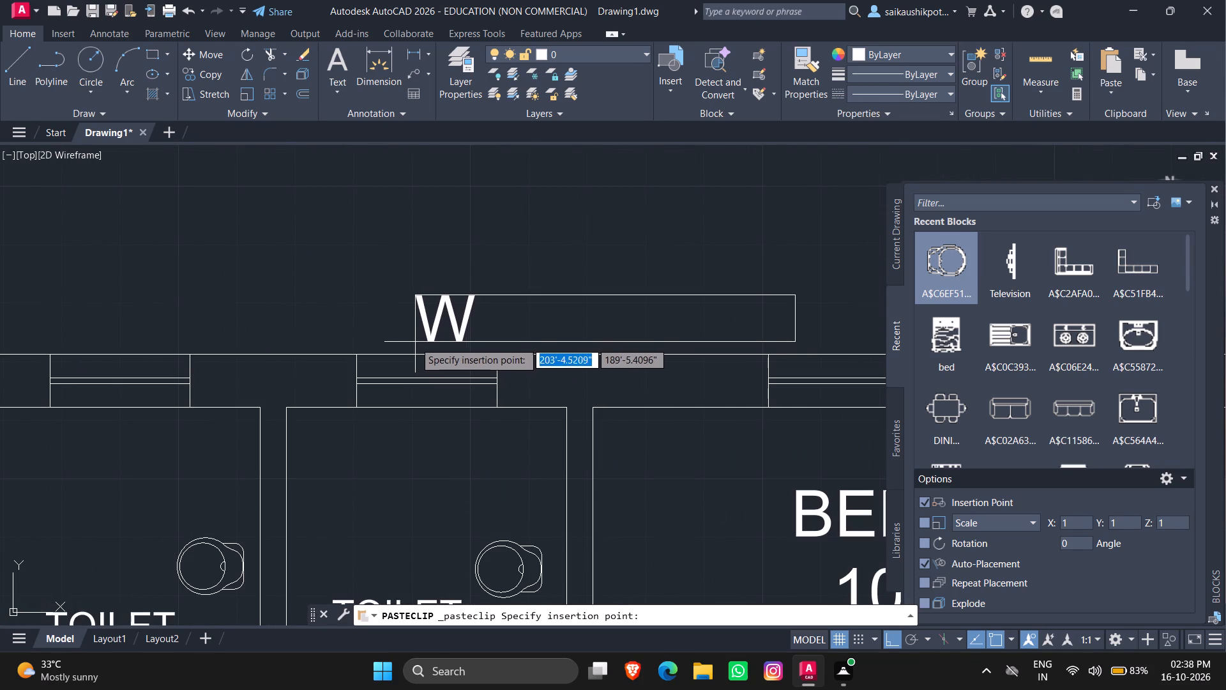
click(405, 342)
Replace the text of the W label above that toilet window with the ventilator mark V.
double_click(427, 323)
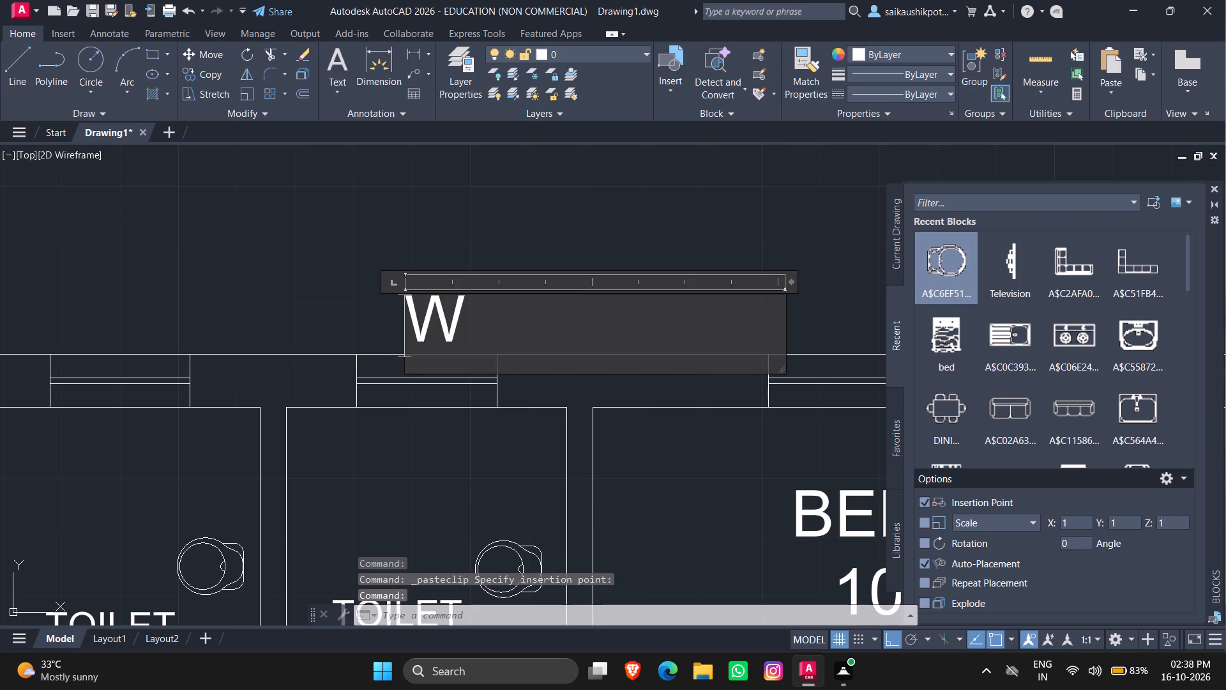
key(ctrl+a)
key(BackSpace)
key(v)
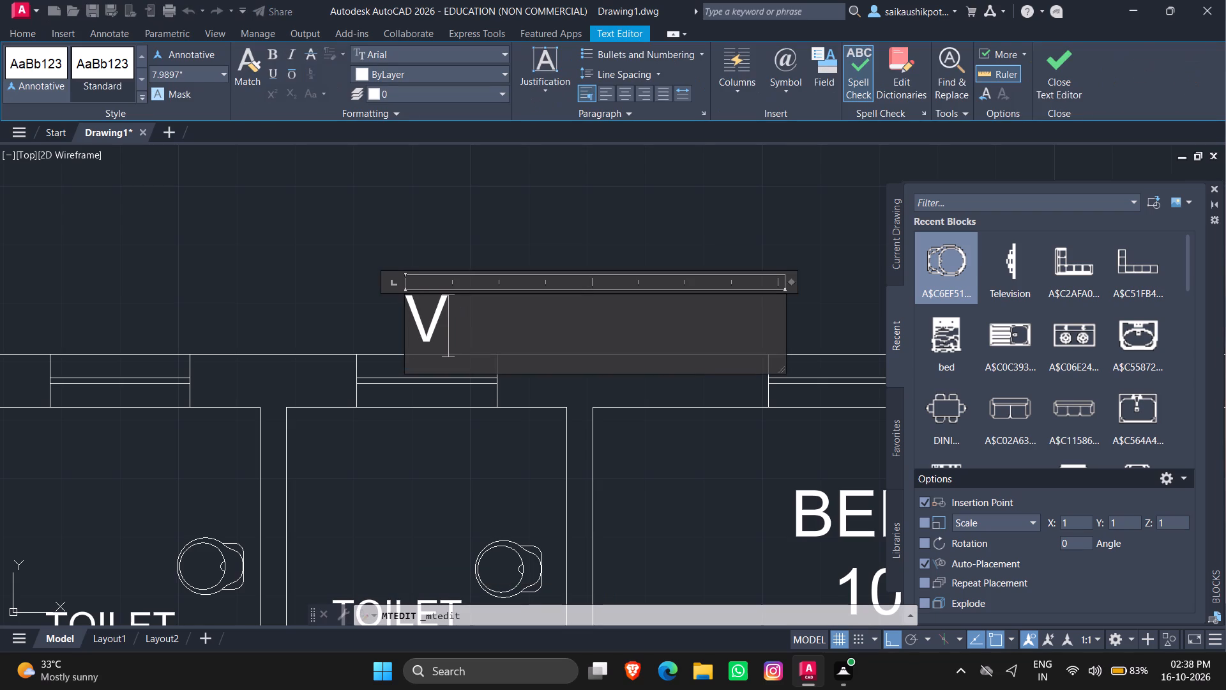
key(Escape)
key(Return)
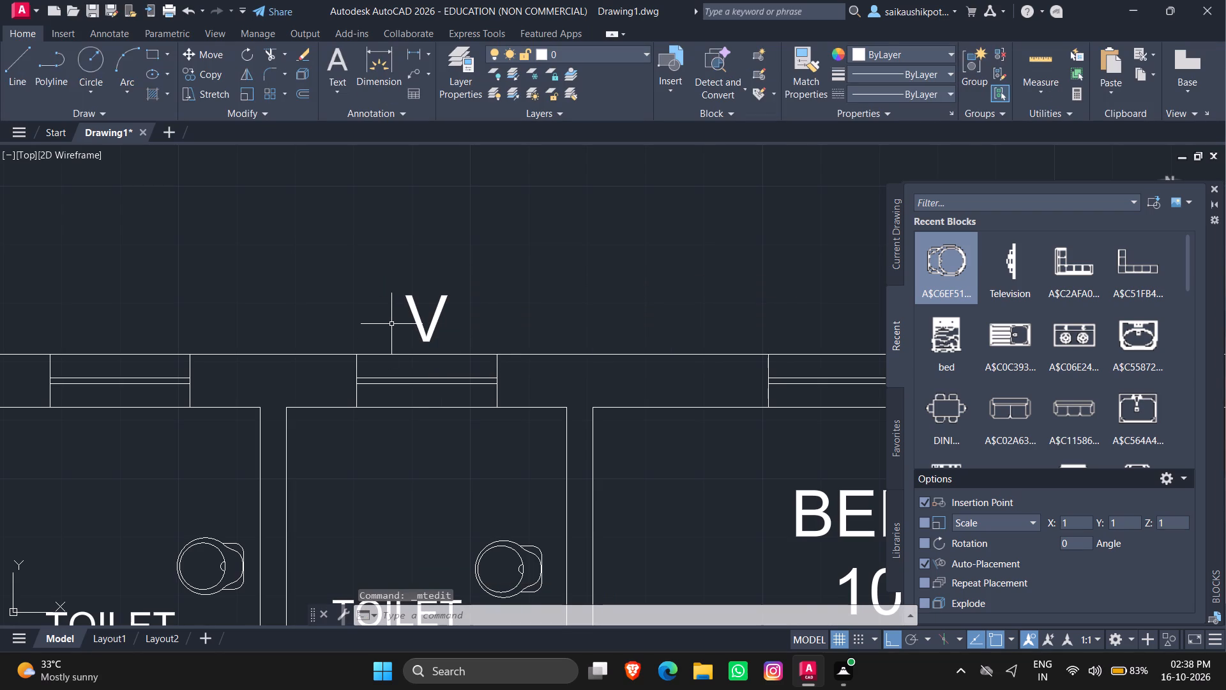
Copy the V label and place the copy just outside the window of the toilet beside the BED ROOM.
scroll(439, 341, down, 1)
click(430, 337)
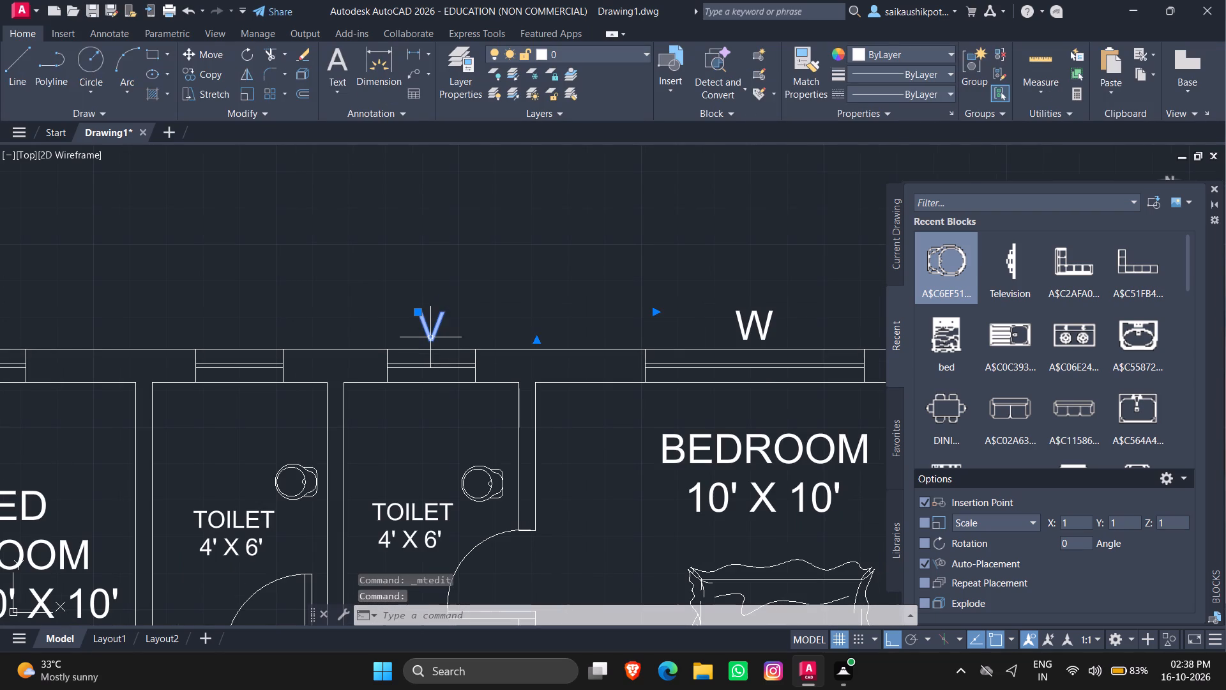
key(ctrl+c)
key(ctrl+v)
scroll(578, 395, down, 2)
scroll(441, 383, up, 4)
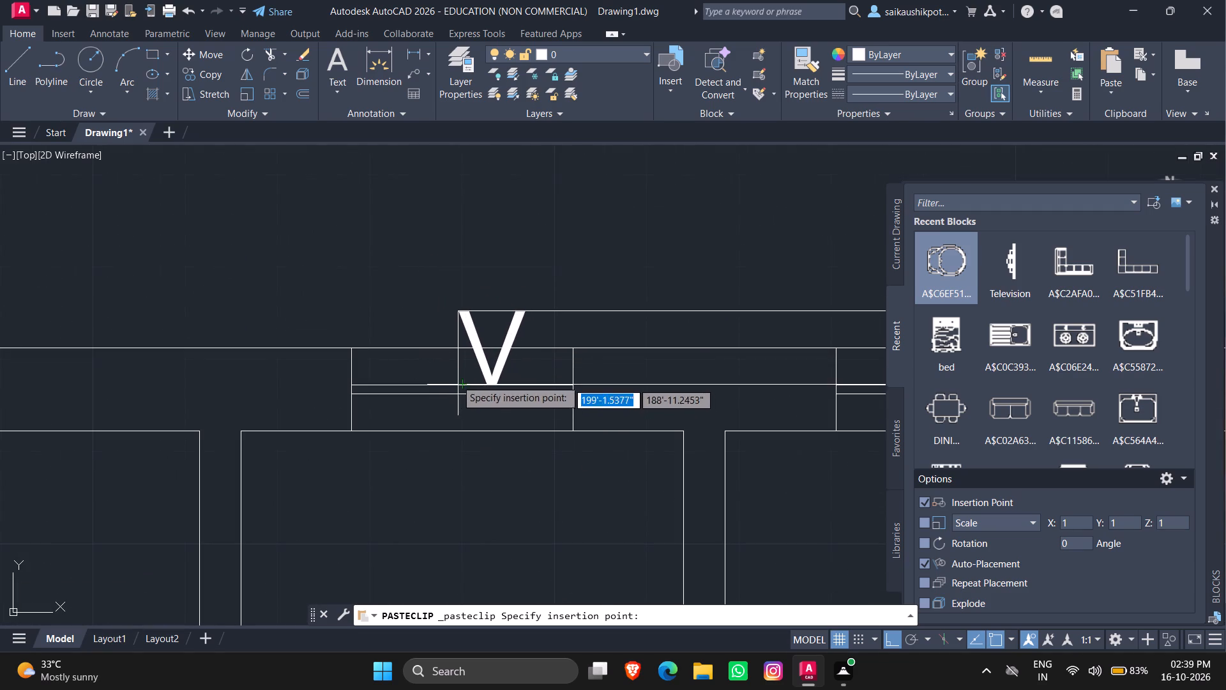
click(429, 329)
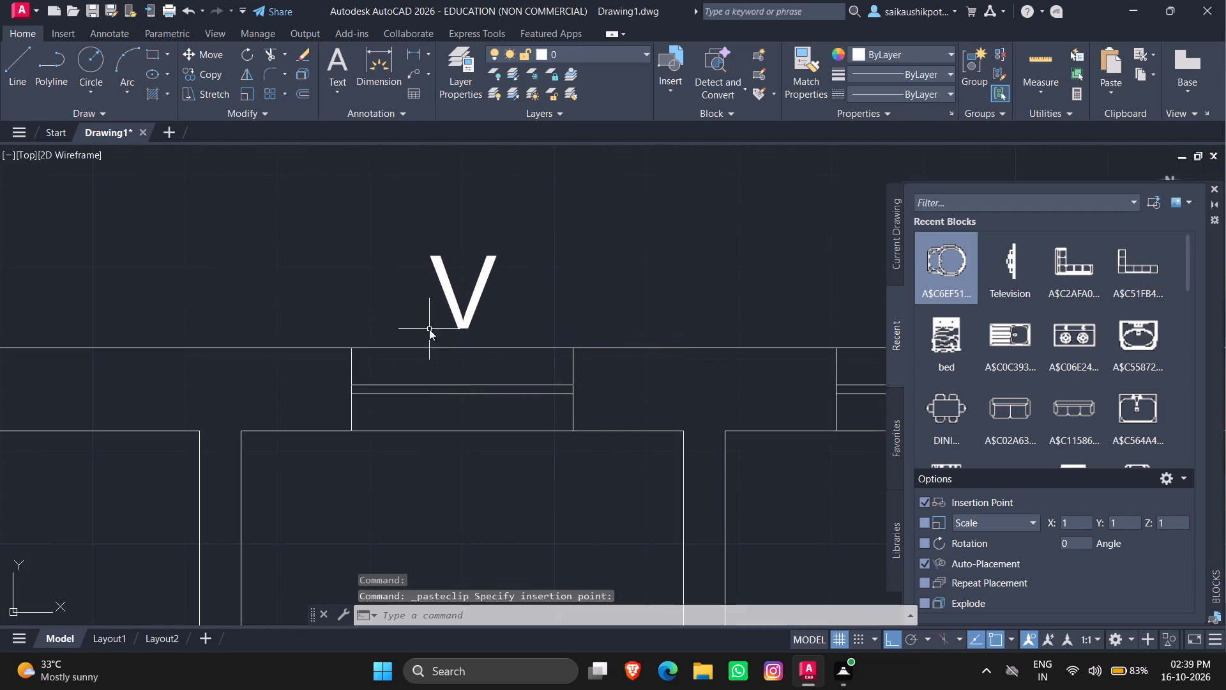
key(Escape)
Copy the W label from the BEDROOM window and place the copy just outside the BED ROOM's top window.
scroll(559, 378, down, 3)
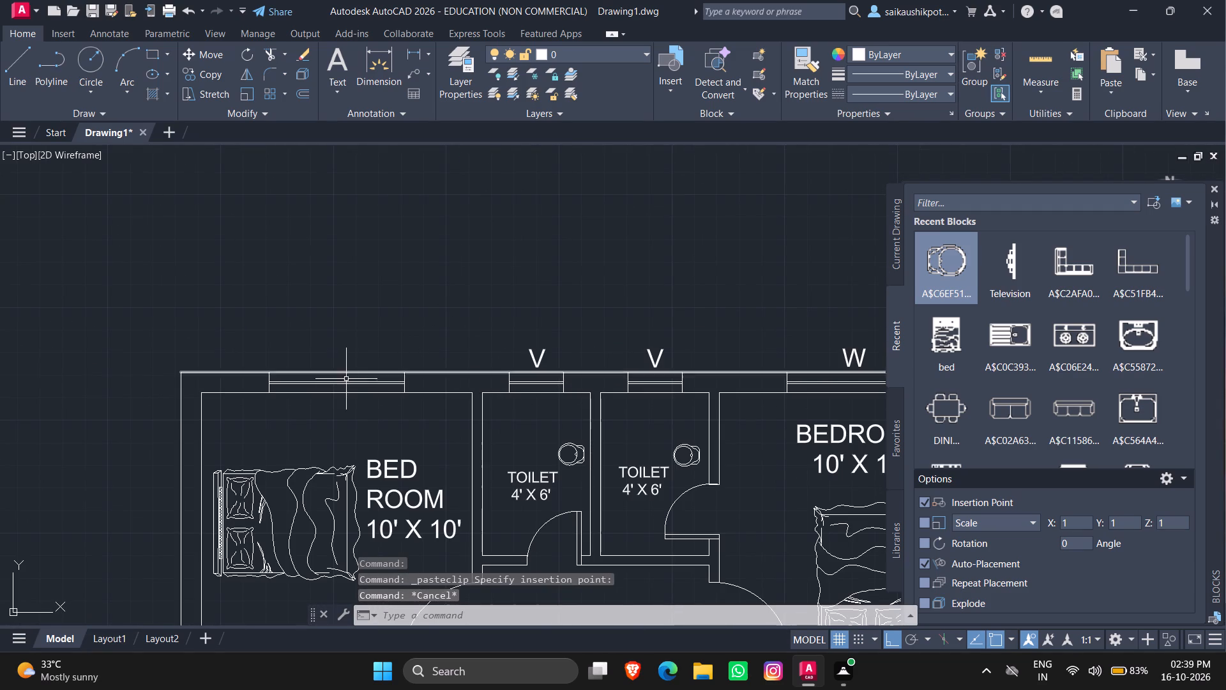
click(846, 356)
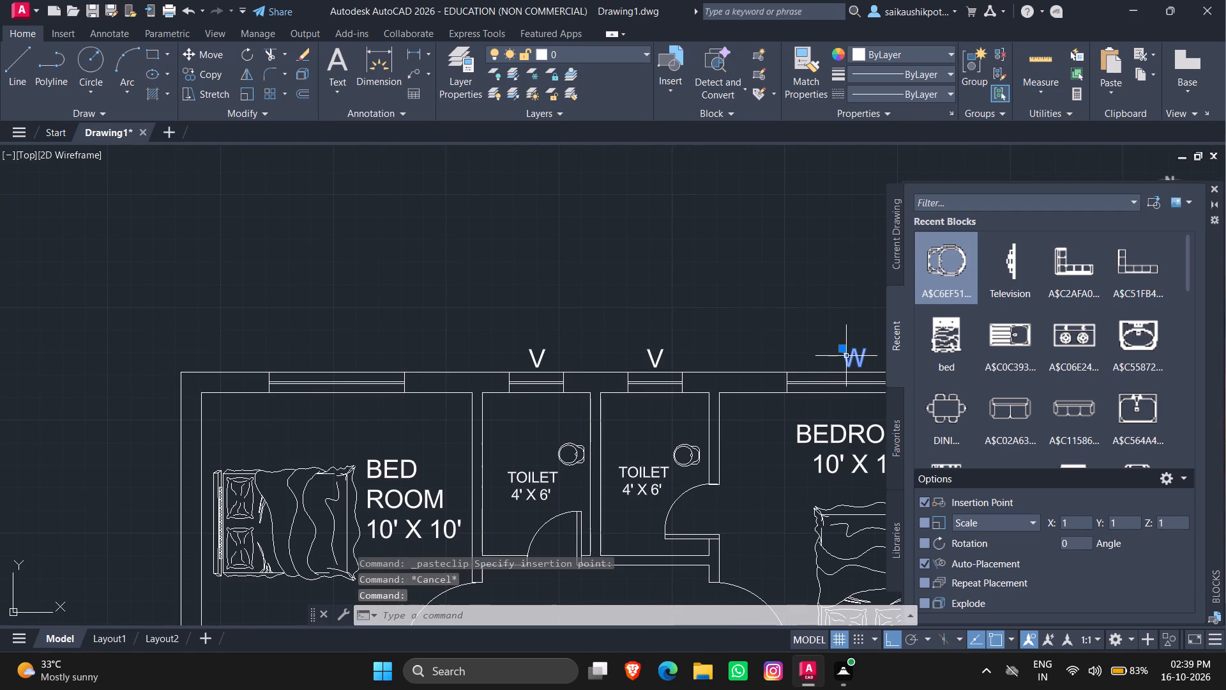
key(ctrl+c)
key(ctrl+v)
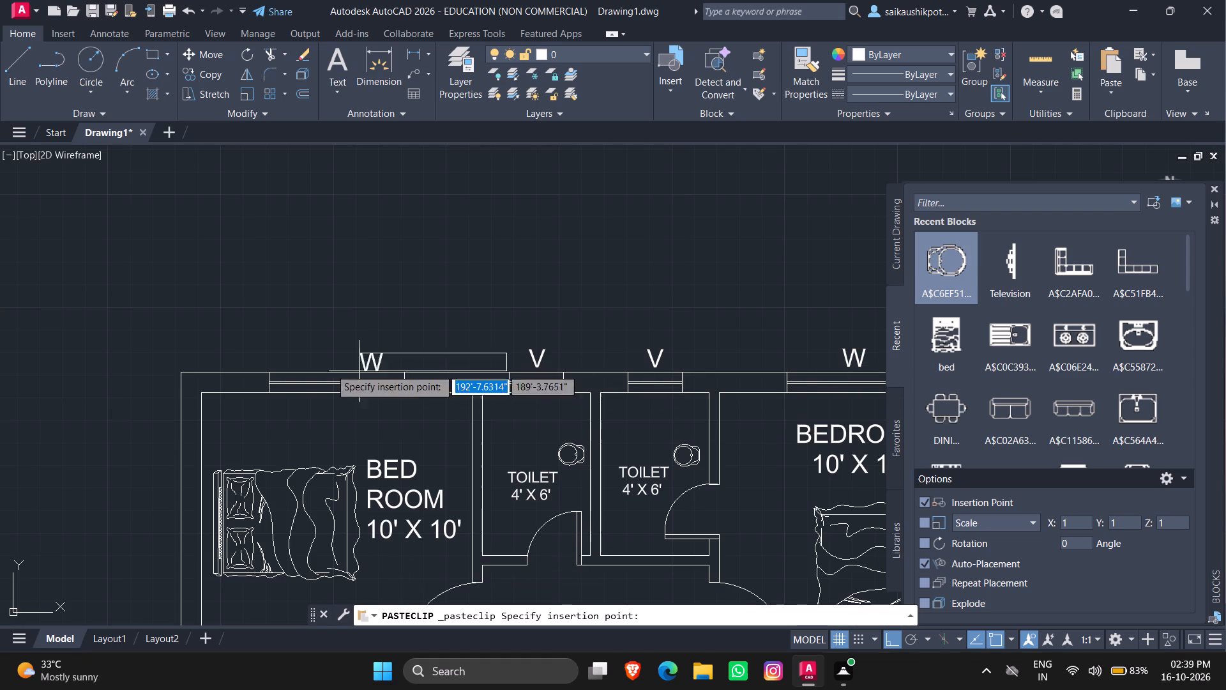
scroll(292, 364, up, 2)
scroll(358, 355, up, 1)
click(374, 379)
Paste a W label just outside the store room's window in the outer side wall.
scroll(502, 313, down, 1)
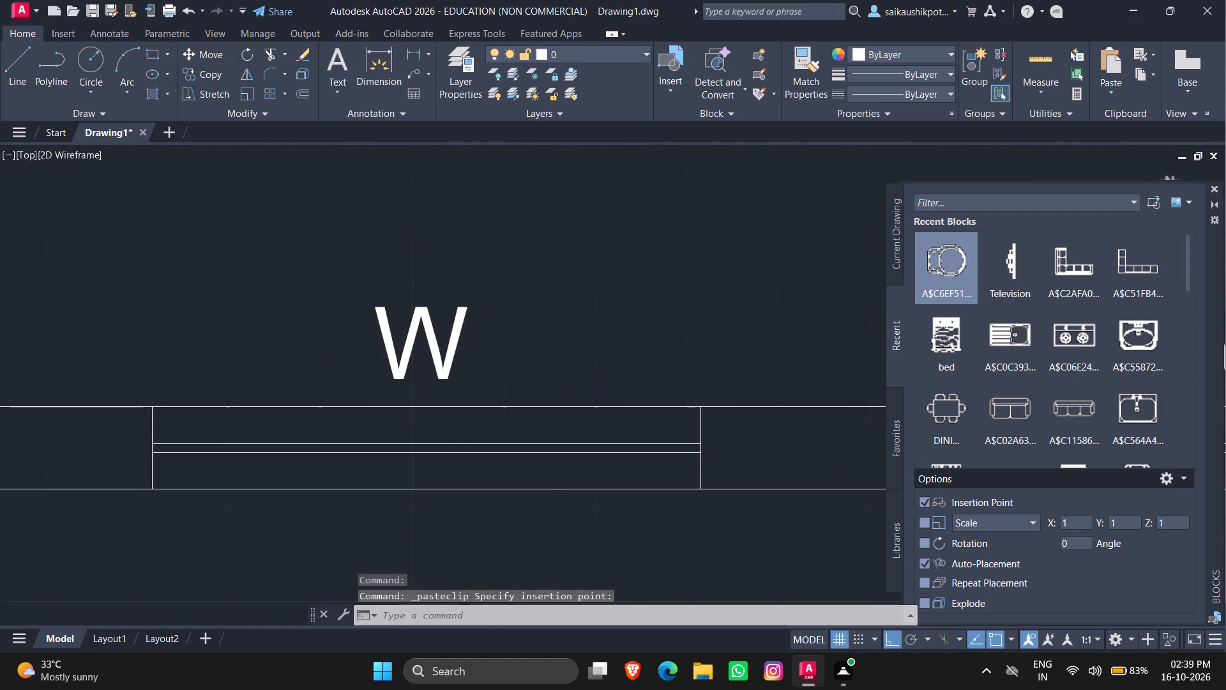
scroll(502, 313, down, 3)
scroll(493, 364, down, 3)
scroll(499, 409, up, 2)
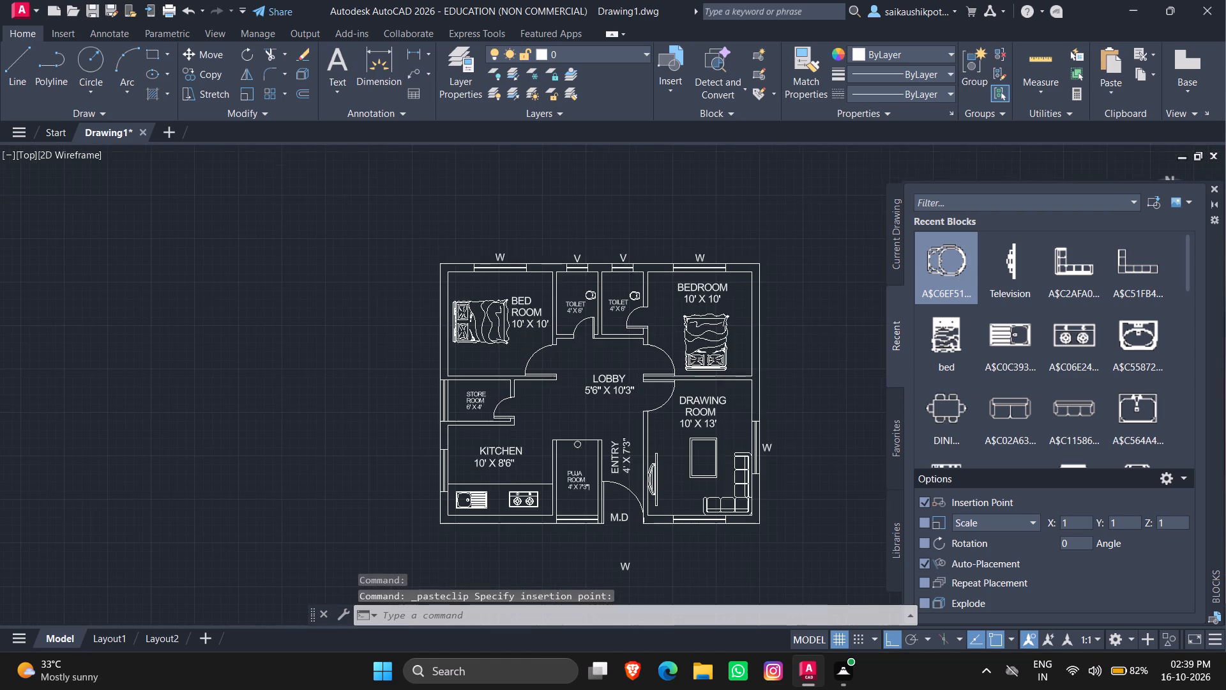
scroll(499, 409, up, 1)
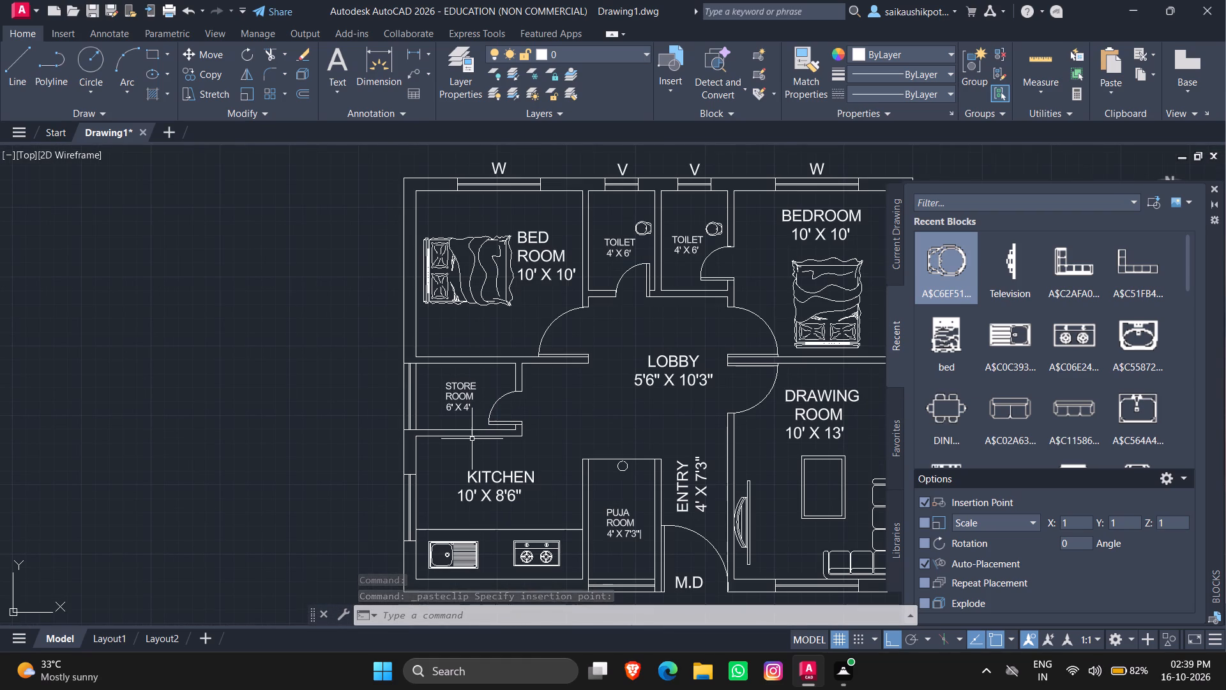
key(ctrl+v)
scroll(359, 420, up, 3)
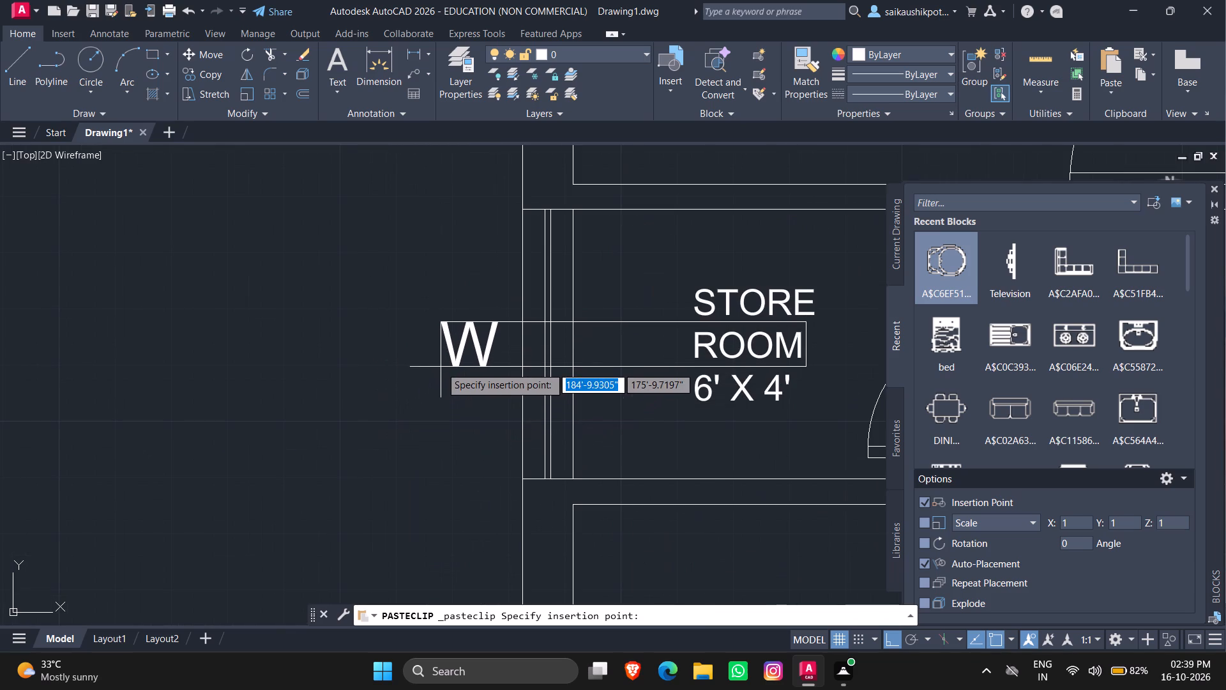
click(451, 366)
Paste a W label just outside the kitchen's window in the outer side wall.
scroll(467, 354, down, 1)
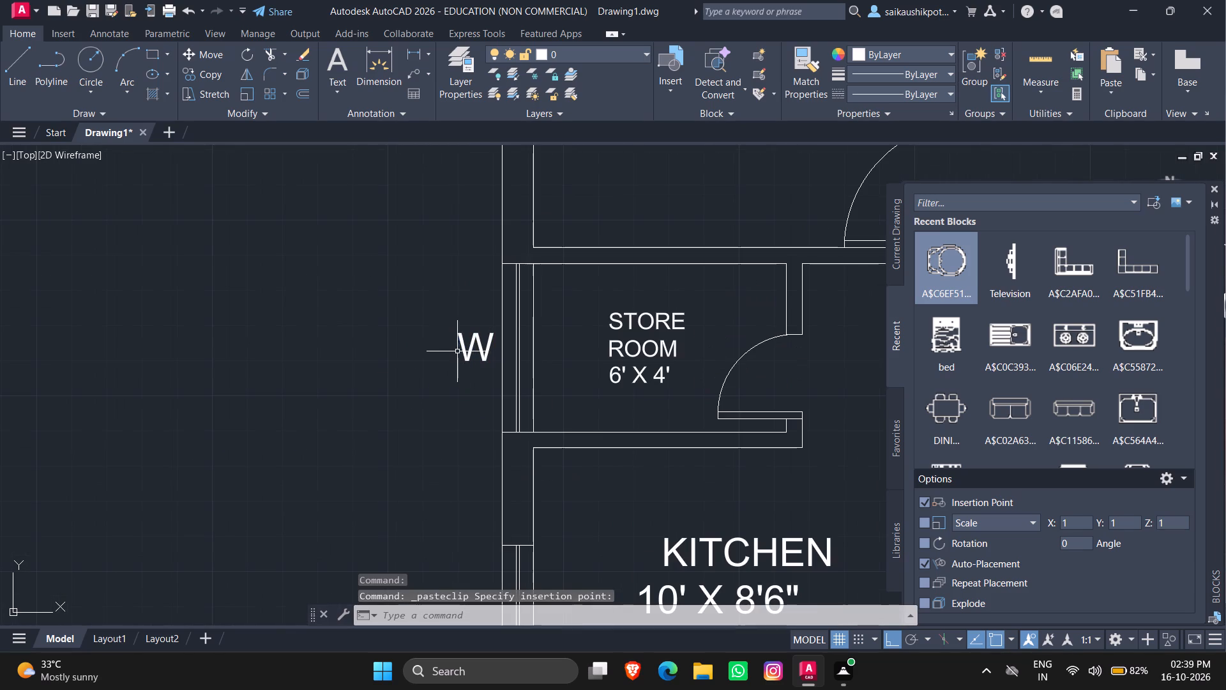
key(ctrl+v)
scroll(433, 417, down, 3)
scroll(437, 483, up, 5)
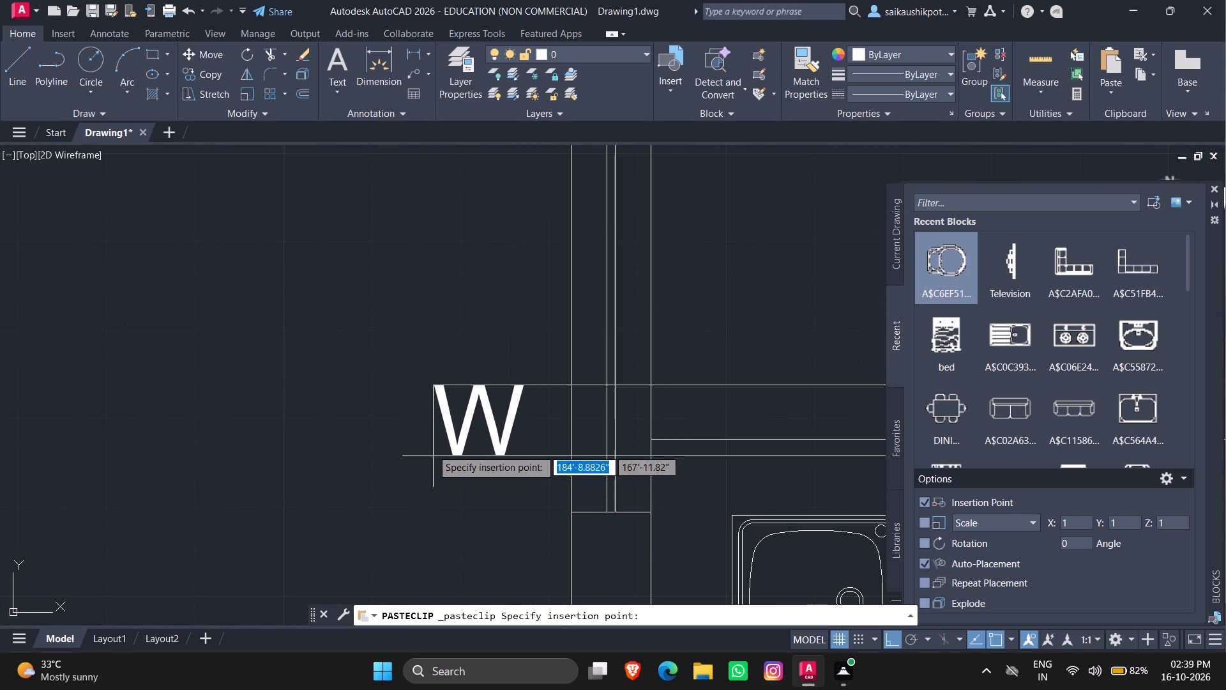
scroll(437, 421, down, 2)
scroll(437, 410, up, 1)
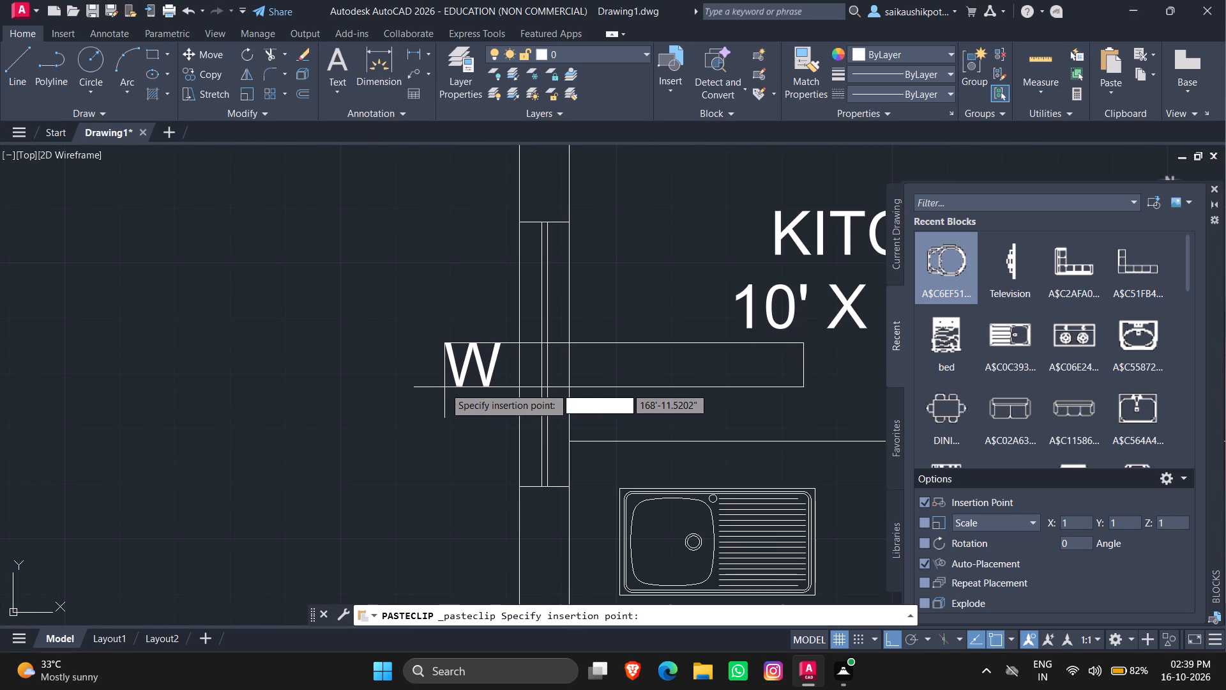
click(450, 379)
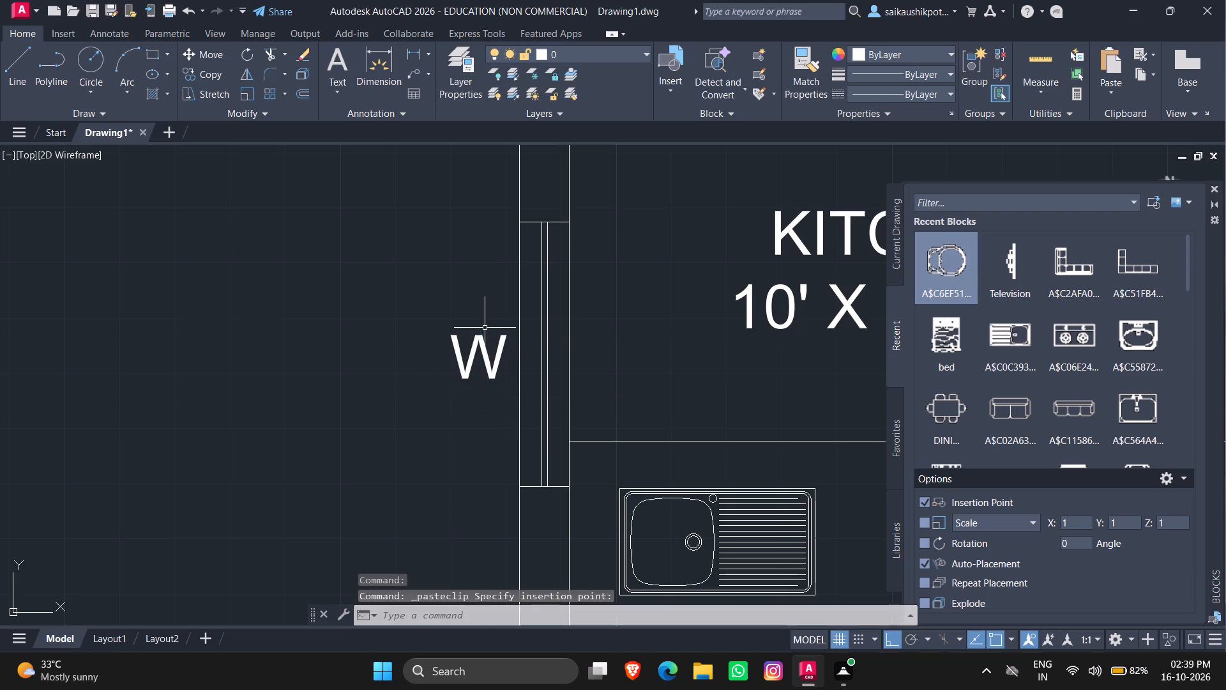
Paste a W label in the store room's door opening.
scroll(426, 341, down, 2)
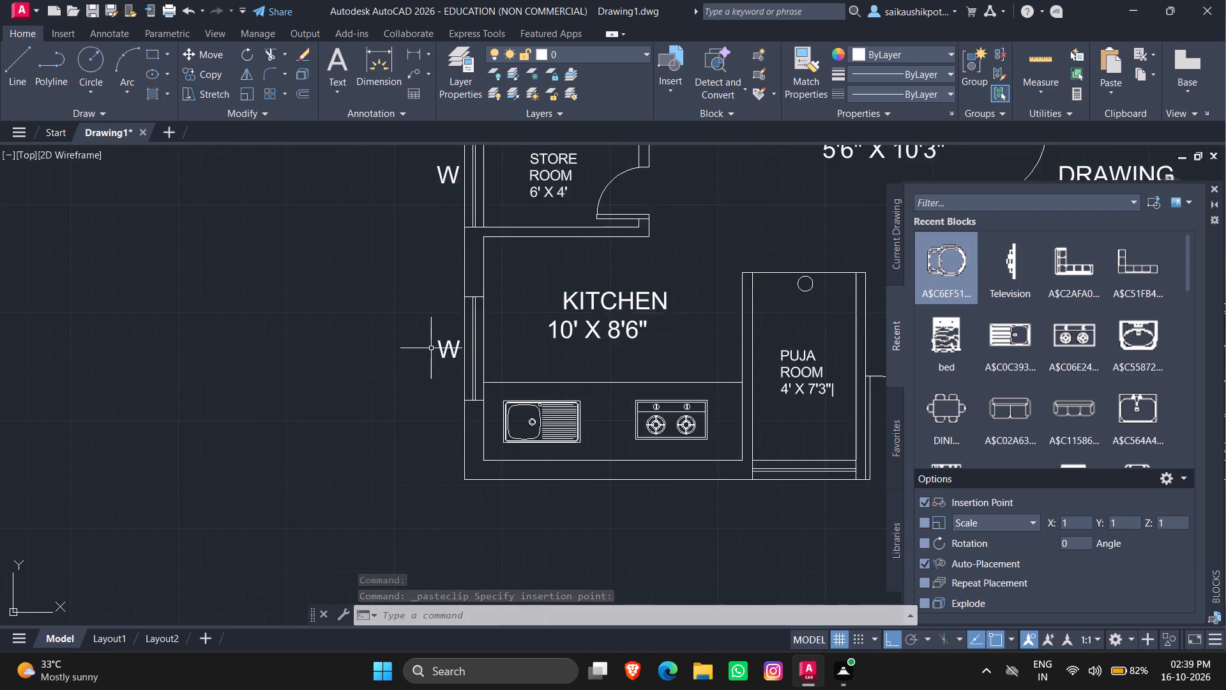
scroll(438, 350, down, 1)
scroll(513, 317, down, 2)
scroll(513, 287, up, 4)
scroll(591, 317, down, 3)
scroll(632, 307, up, 1)
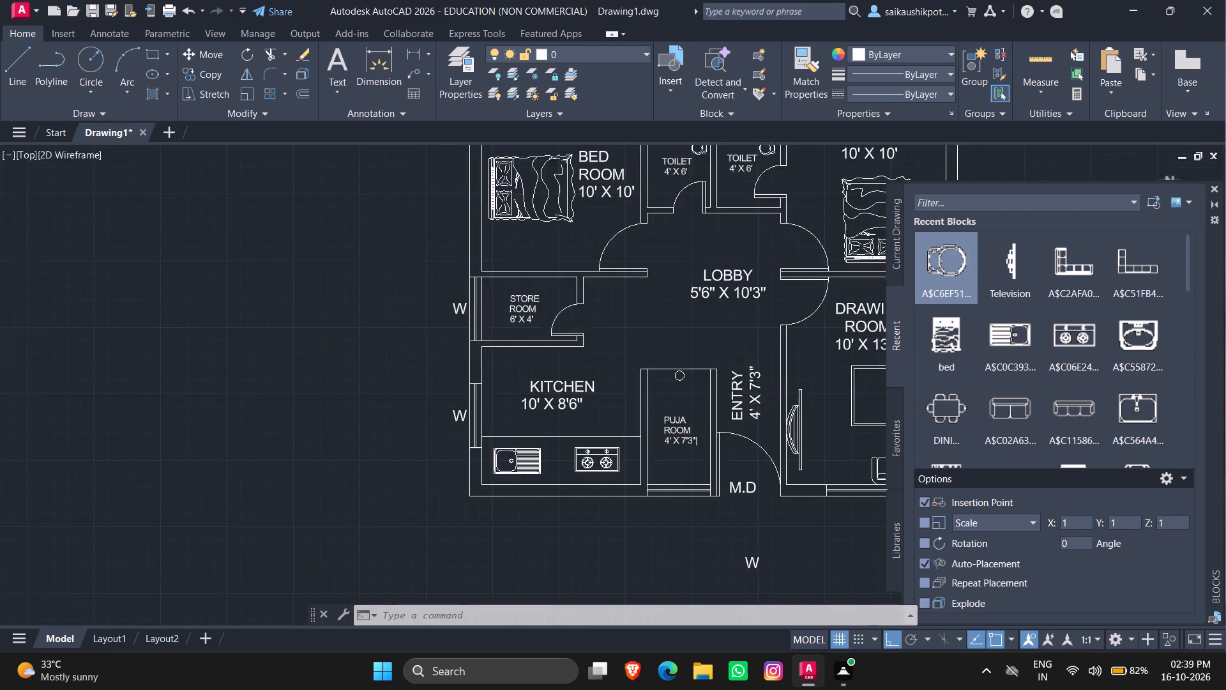
scroll(632, 307, up, 1)
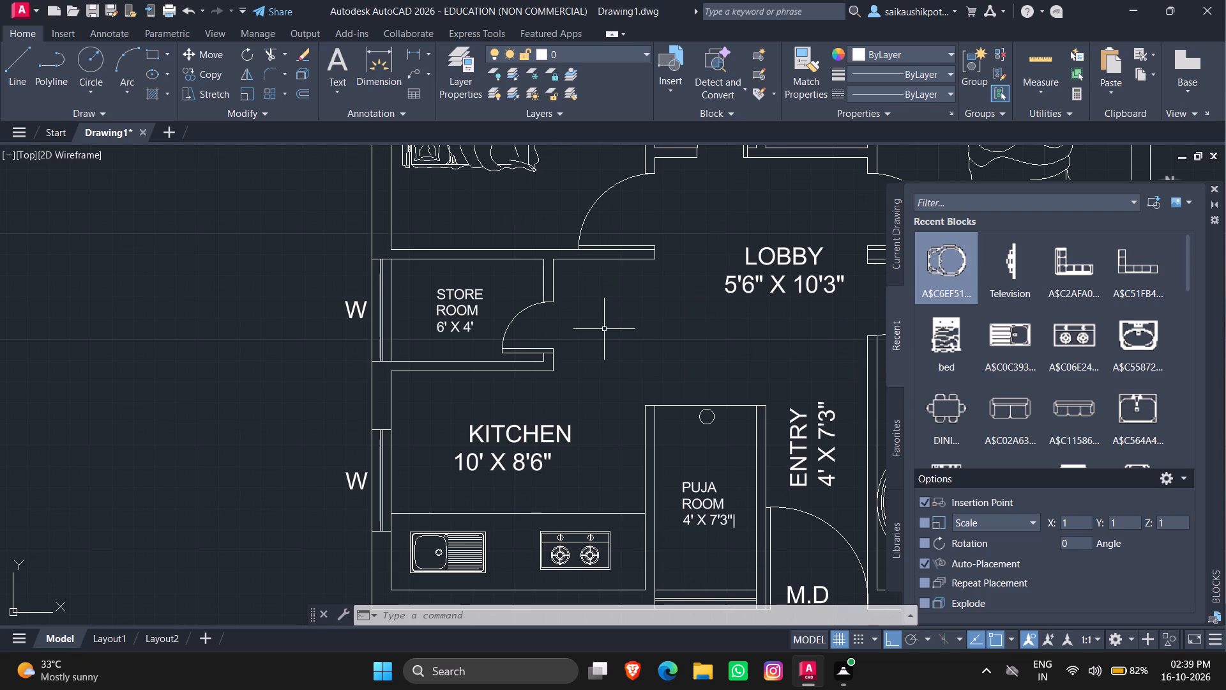
key(ctrl+v)
scroll(605, 326, up, 2)
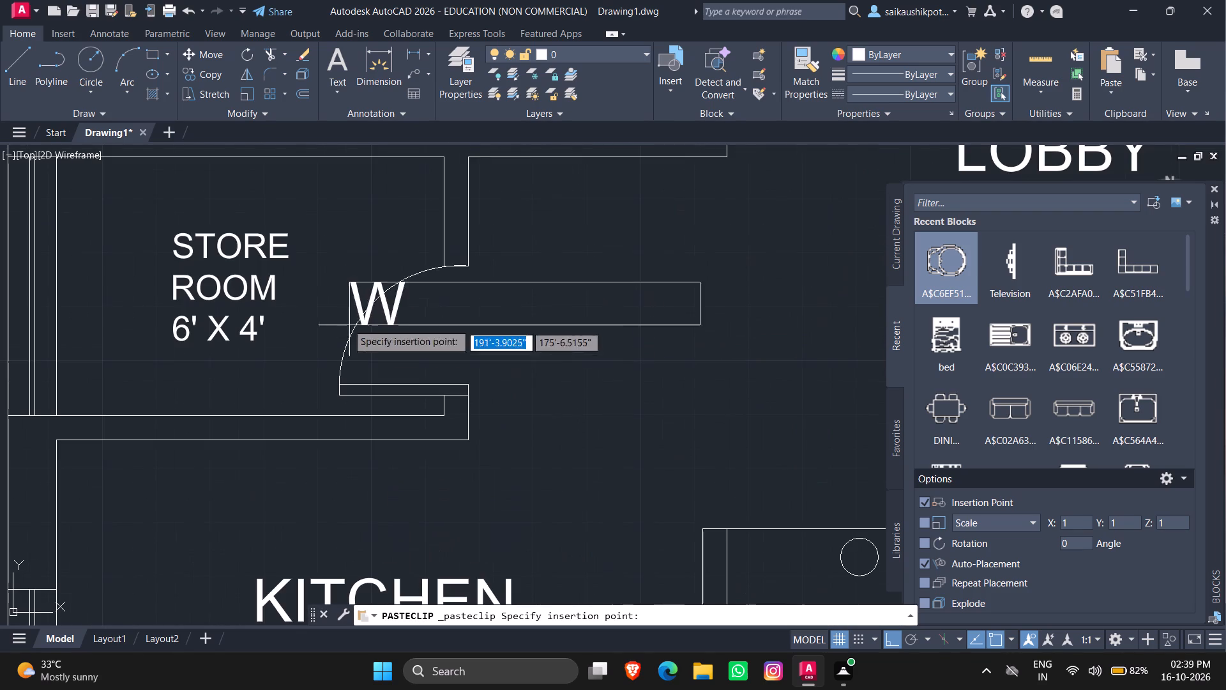
click(421, 351)
Replace the text of the W label at the store room door with the door mark D.
double_click(440, 325)
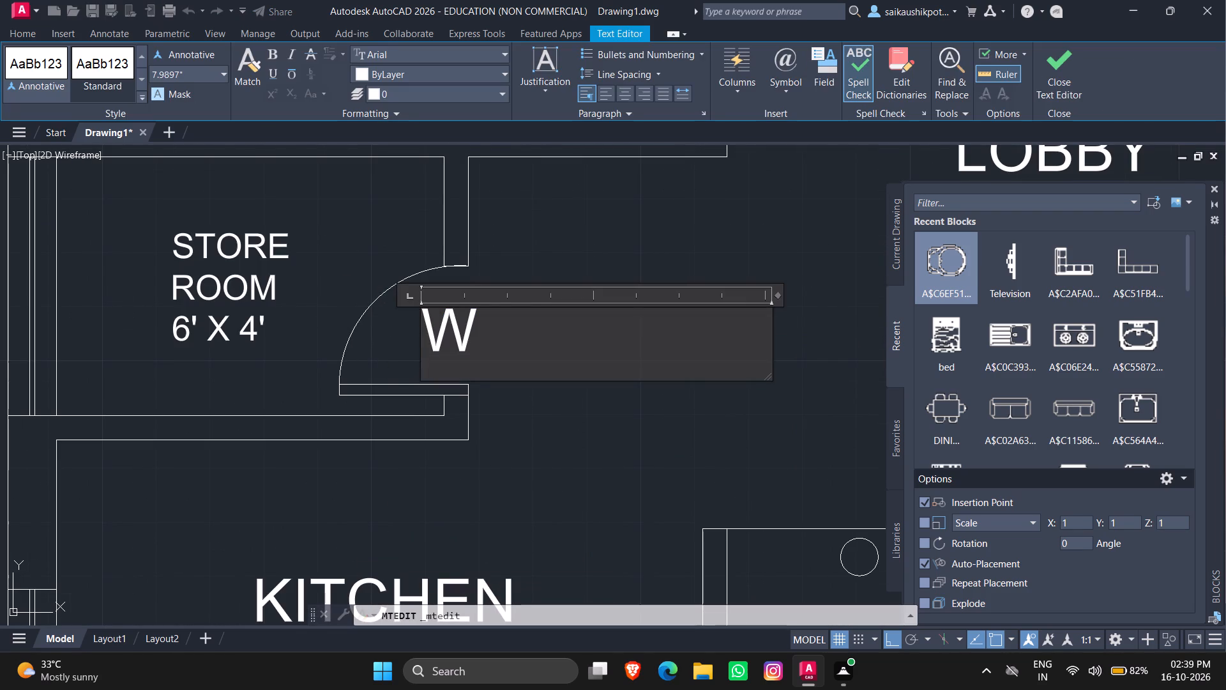
key(ctrl+a)
key(BackSpace)
key(d)
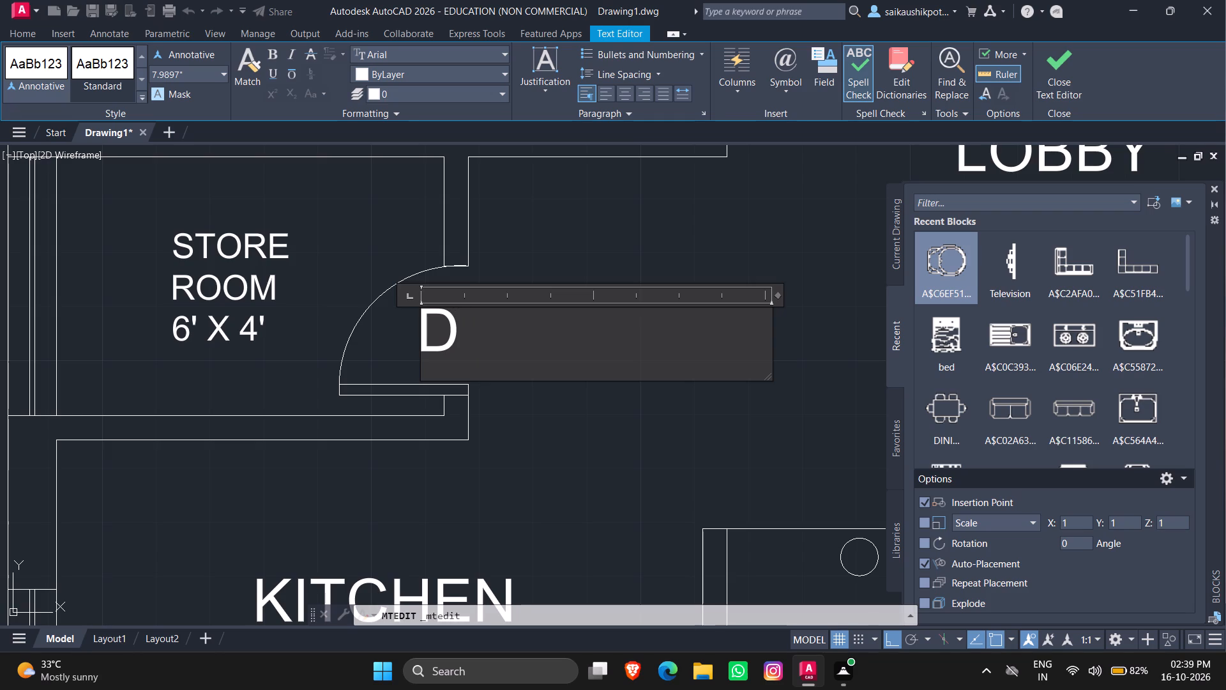
key(Escape)
key(Return)
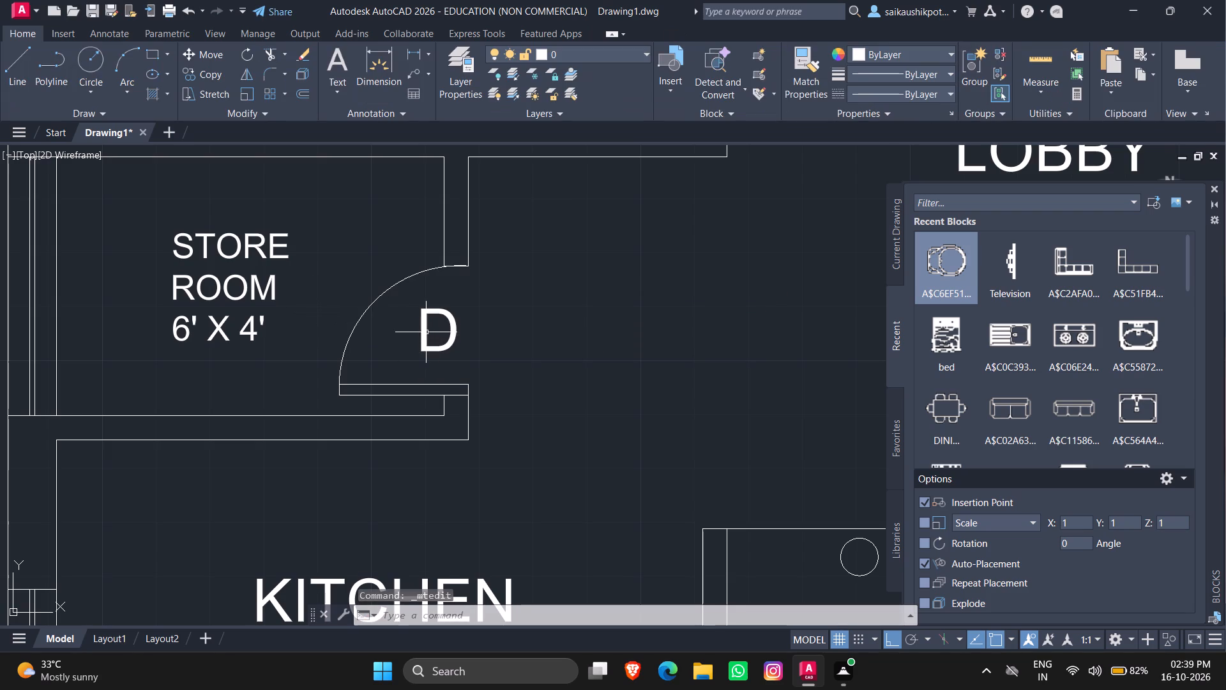
Copy the D label and place the copy in the BED ROOM's door opening to the lobby.
click(425, 332)
key(ctrl+c)
key(ctrl+v)
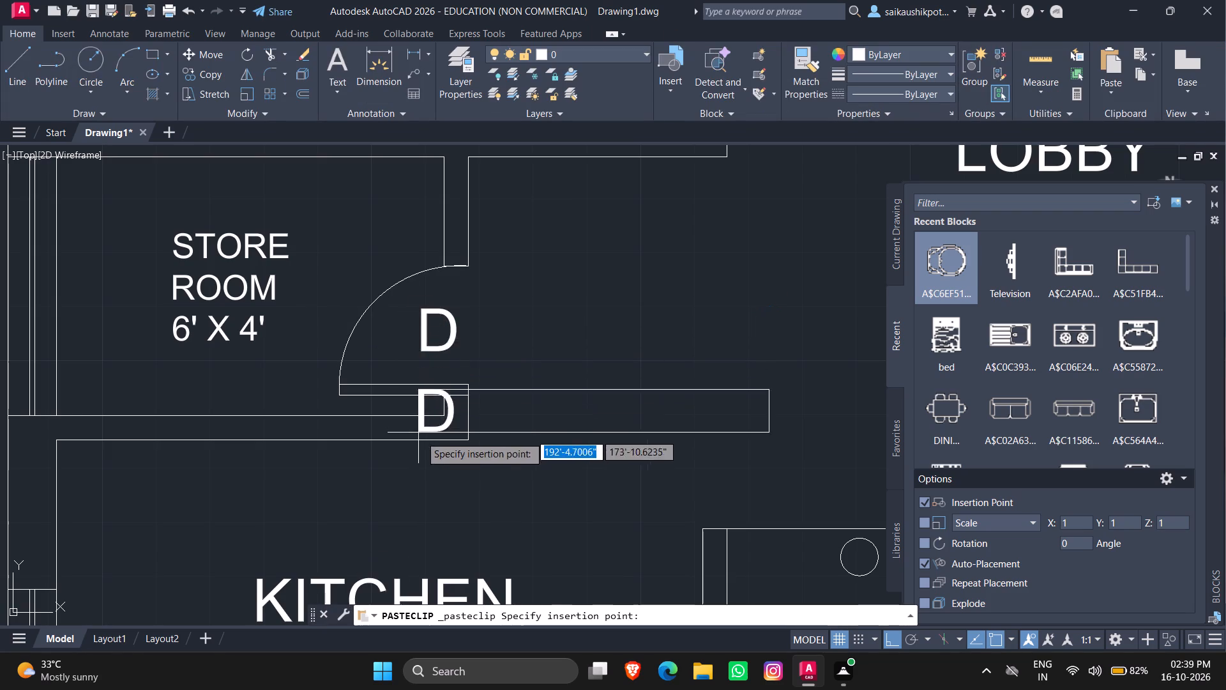
scroll(428, 447, down, 2)
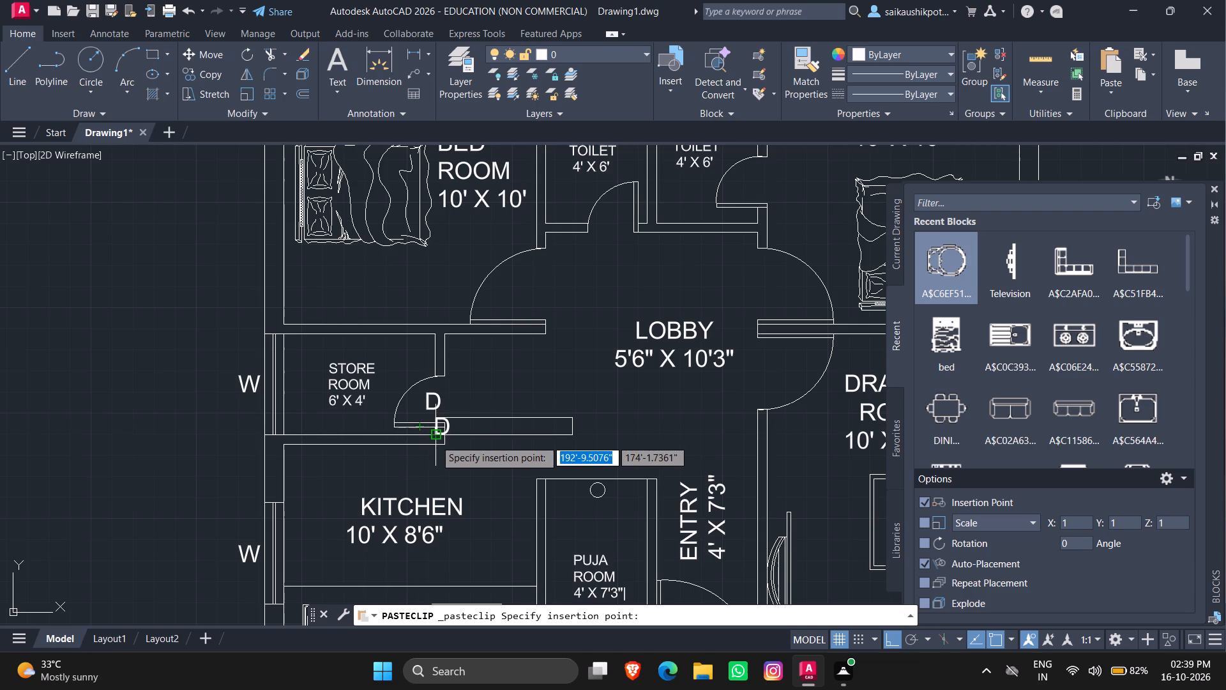
scroll(528, 313, up, 2)
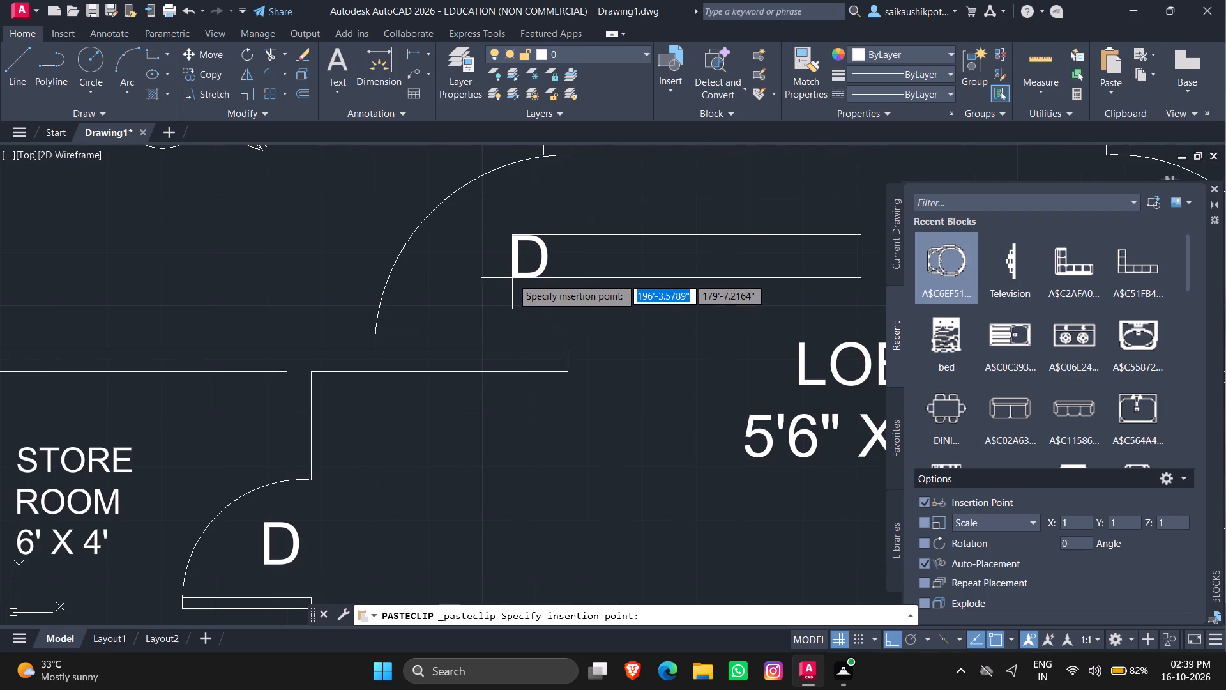
click(512, 278)
Paste a D label in the door opening of the toilet beside the BED ROOM.
scroll(563, 251, down, 3)
scroll(630, 245, down, 2)
scroll(623, 201, up, 5)
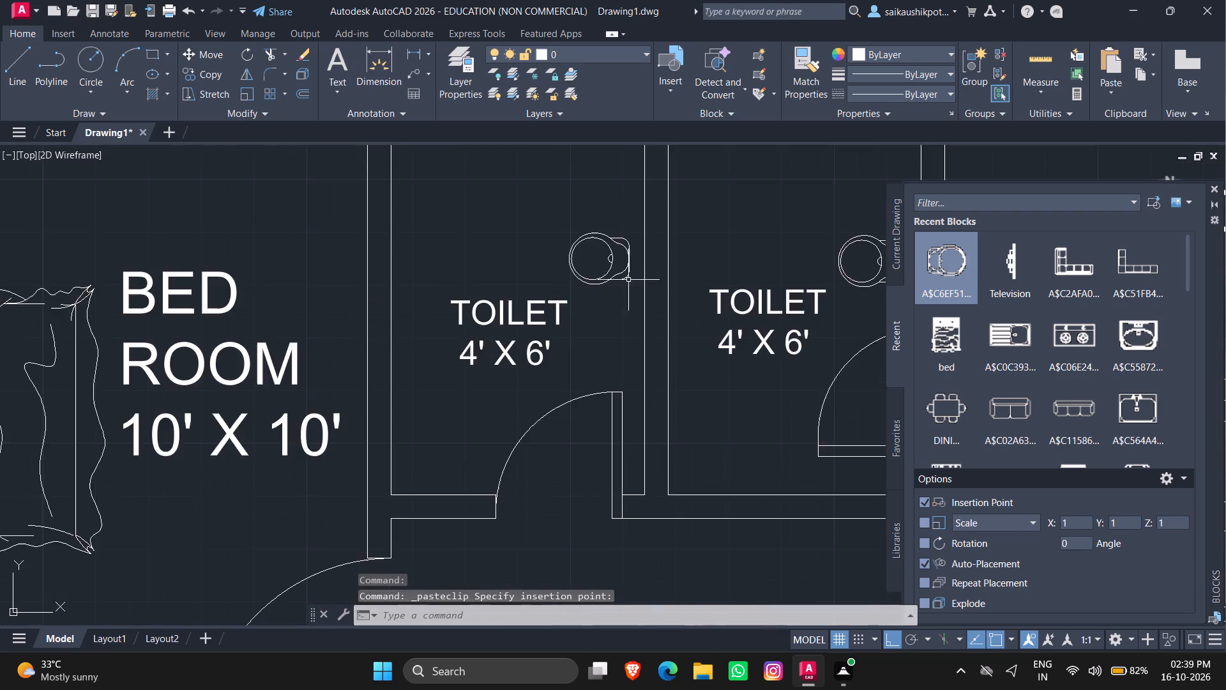
scroll(624, 314, down, 2)
key(ctrl+v)
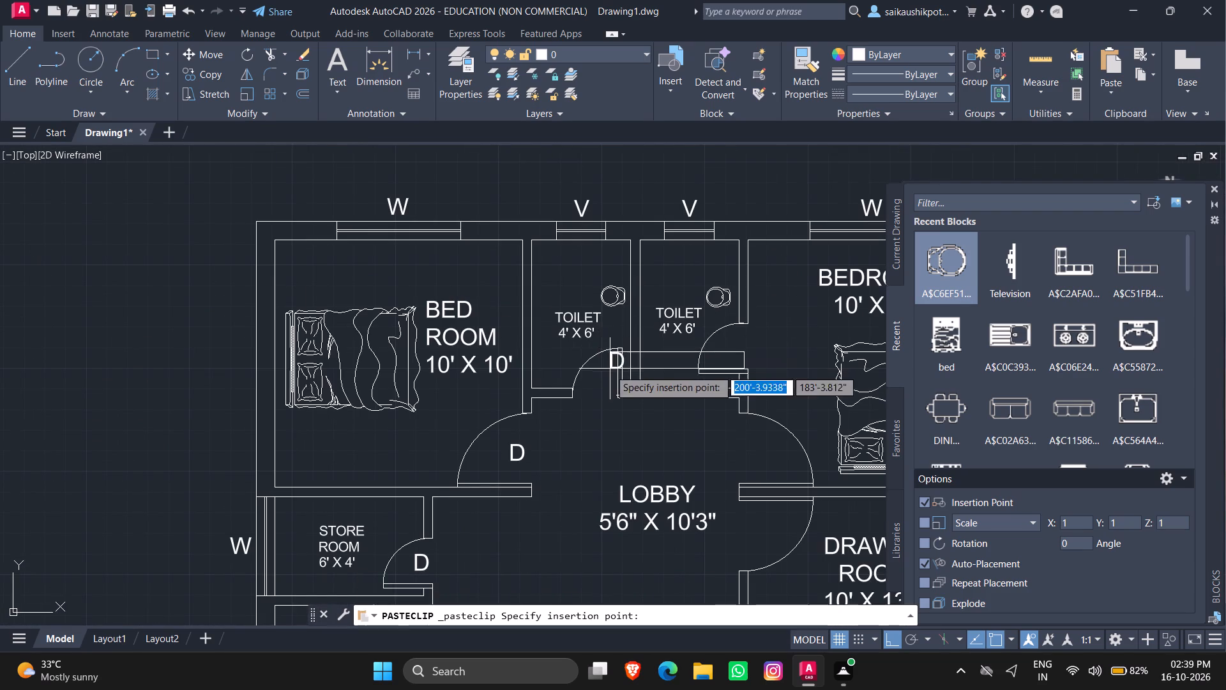
scroll(593, 379, up, 3)
click(576, 423)
Place the D label in the door opening of the toilet beside the BED ROOM and change its text to D1.
double_click(580, 405)
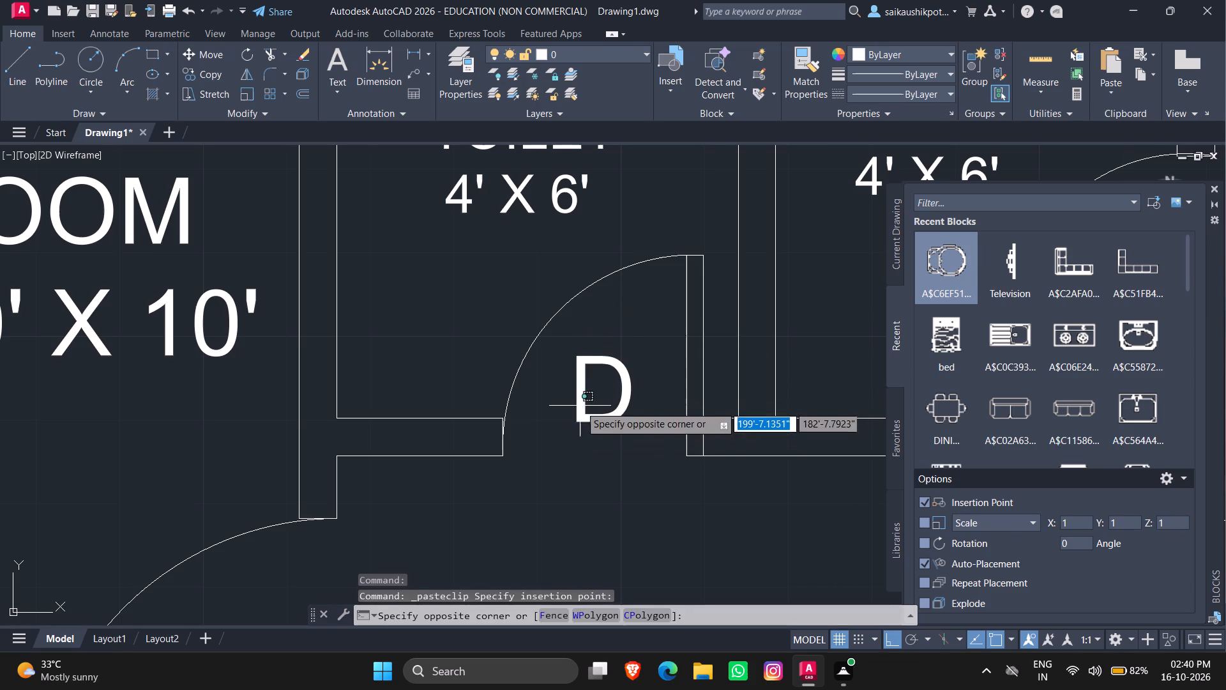
double_click(580, 415)
click(577, 411)
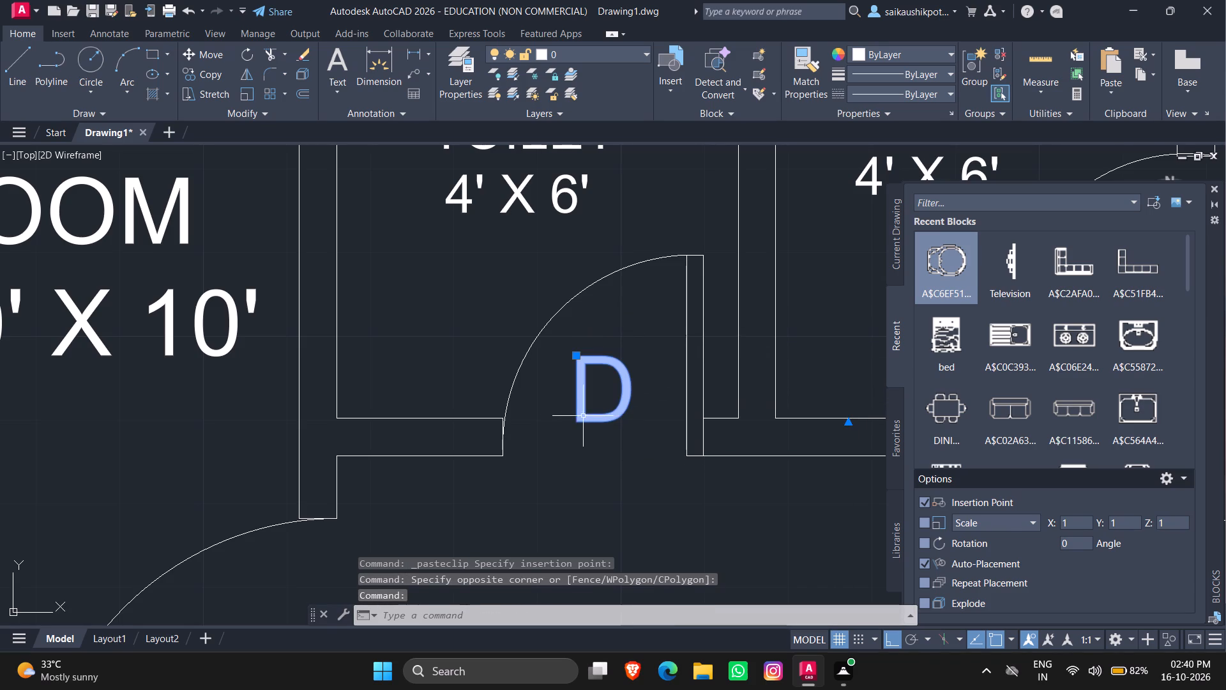
double_click(582, 417)
triple_click(582, 417)
triple_click(582, 417)
click(582, 417)
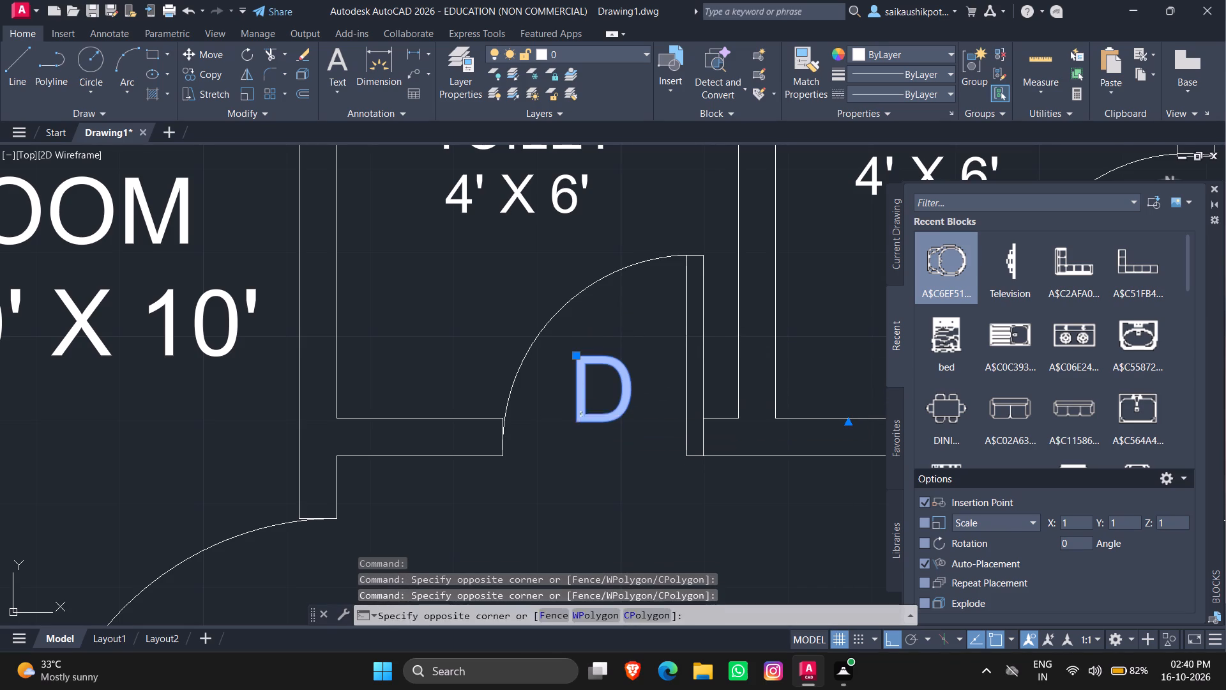
triple_click(580, 412)
triple_click(576, 407)
triple_click(579, 406)
double_click(577, 404)
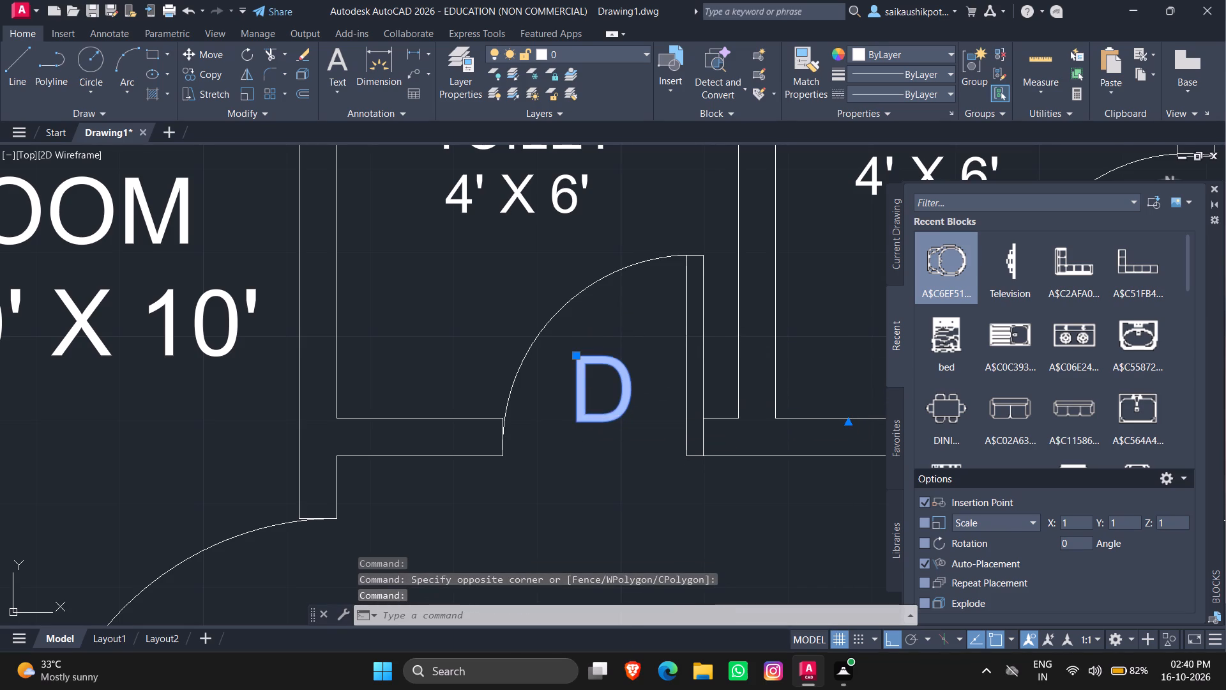
key(Escape)
double_click(588, 409)
triple_click(581, 409)
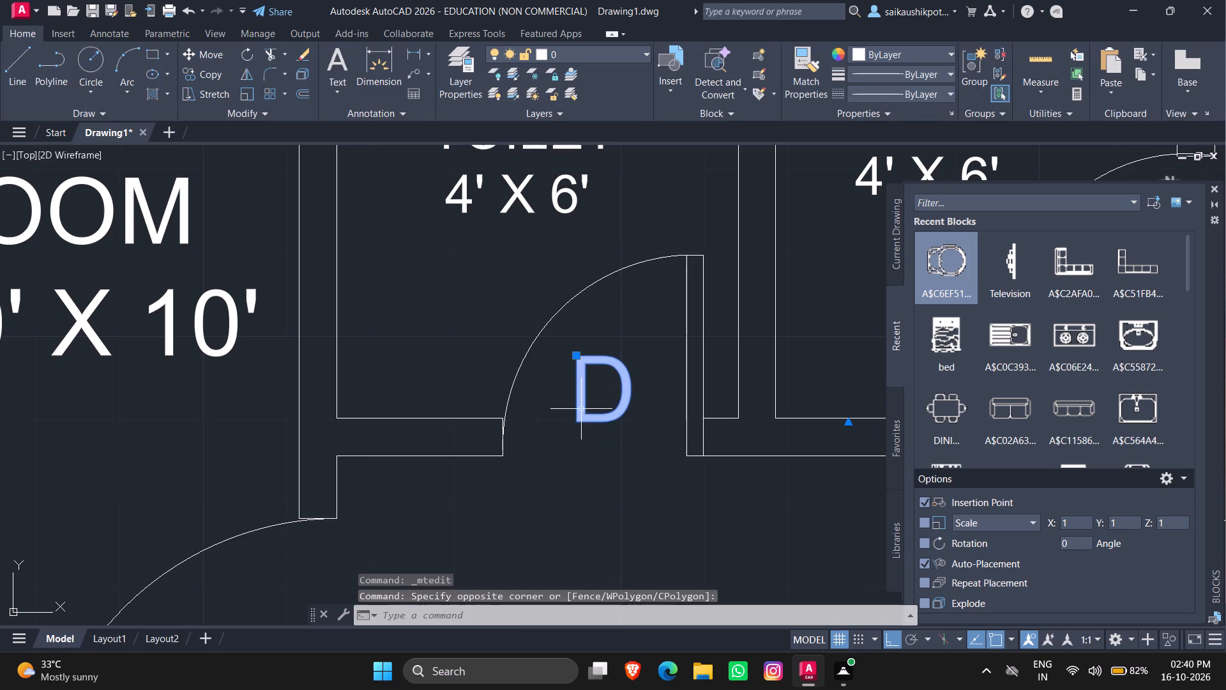
click(581, 409)
double_click(578, 388)
click(647, 395)
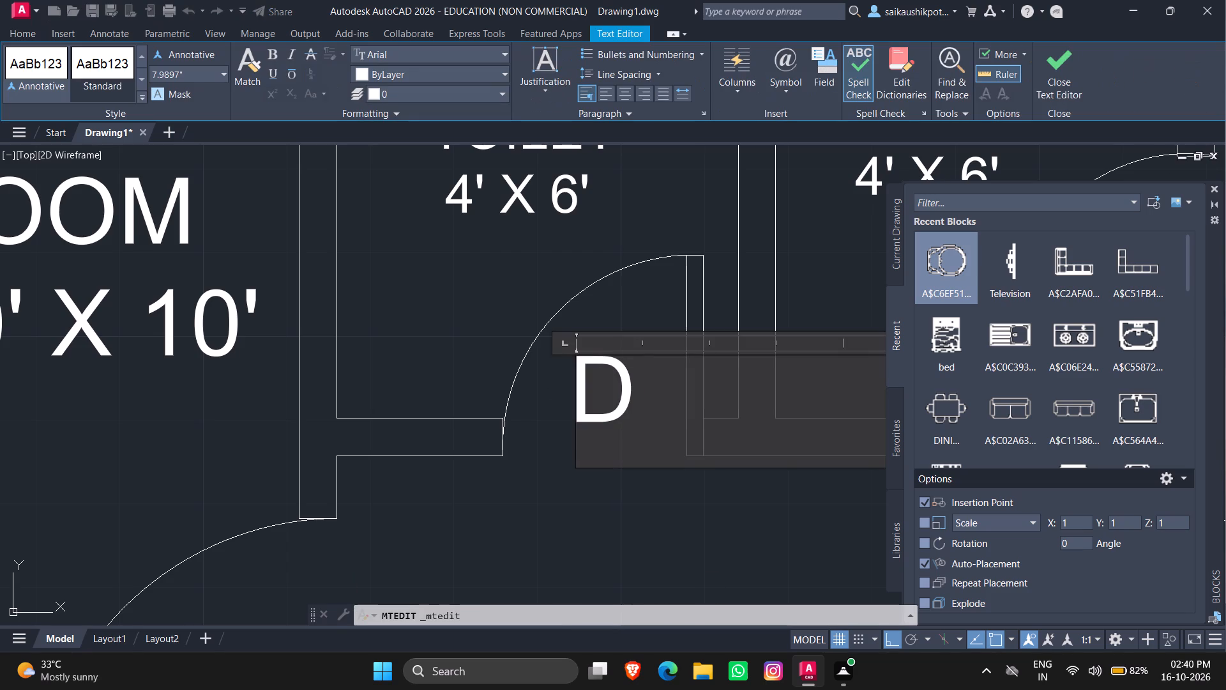
key(1)
key(Escape)
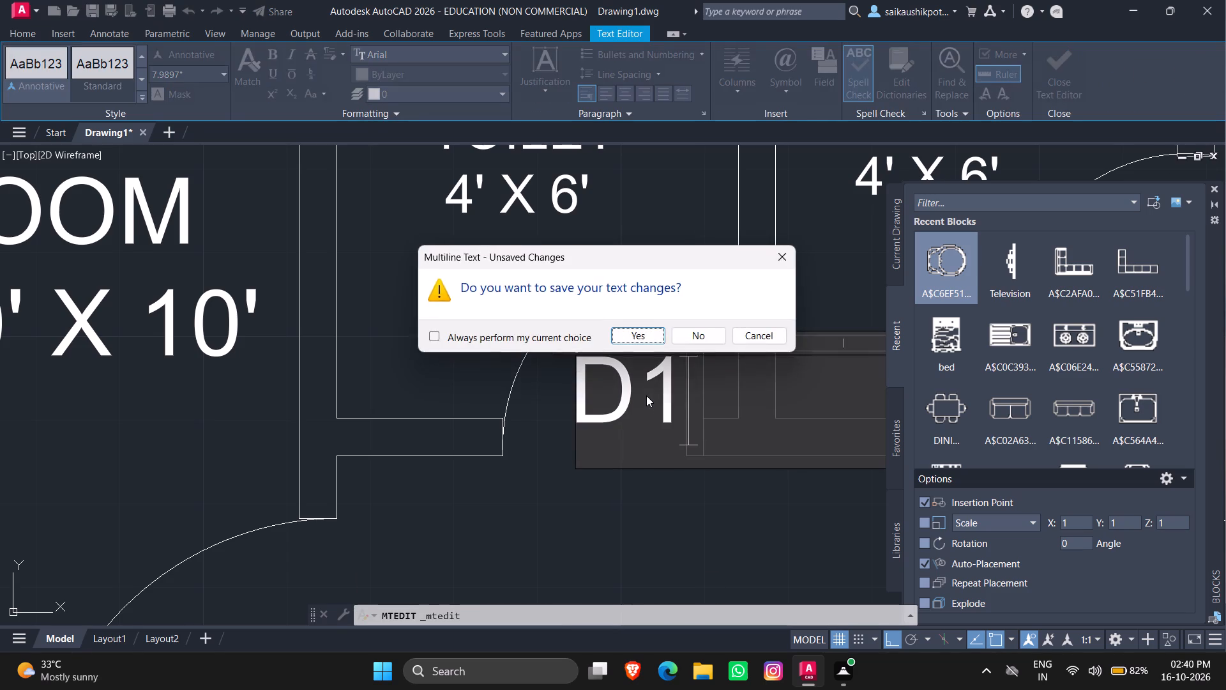
key(Return)
scroll(513, 358, up, 1)
scroll(572, 419, down, 2)
Shift the D1 label slightly toward the BED ROOM so it sits more centrally in the toilet's door opening.
click(595, 409)
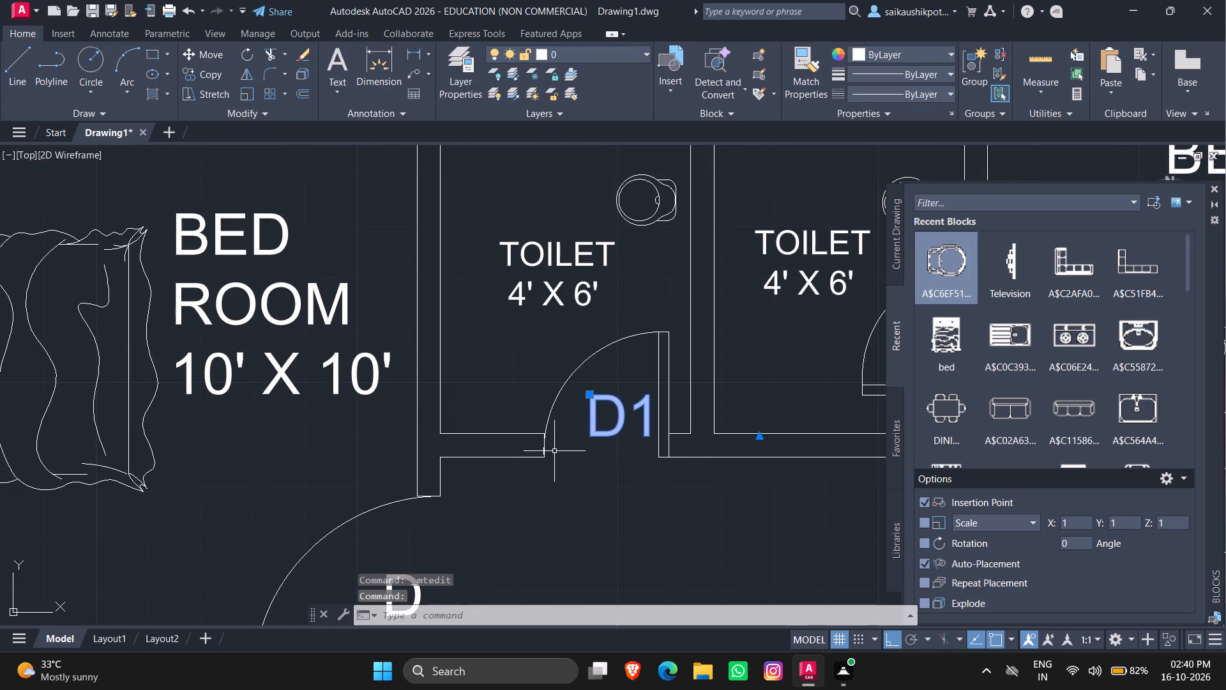
click(587, 396)
click(578, 401)
key(Escape)
Copy the D1 label and place the copy in the door opening of the toilet beside the BEDROOM.
scroll(568, 414, down, 3)
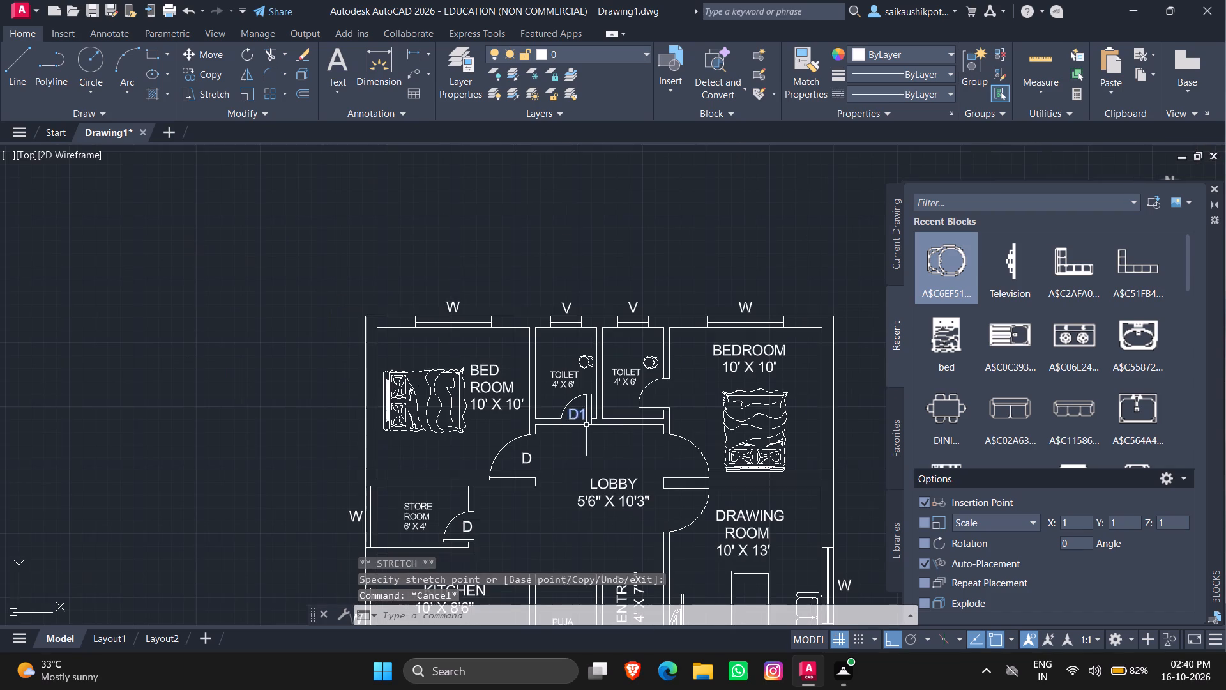
scroll(695, 436, up, 2)
click(391, 388)
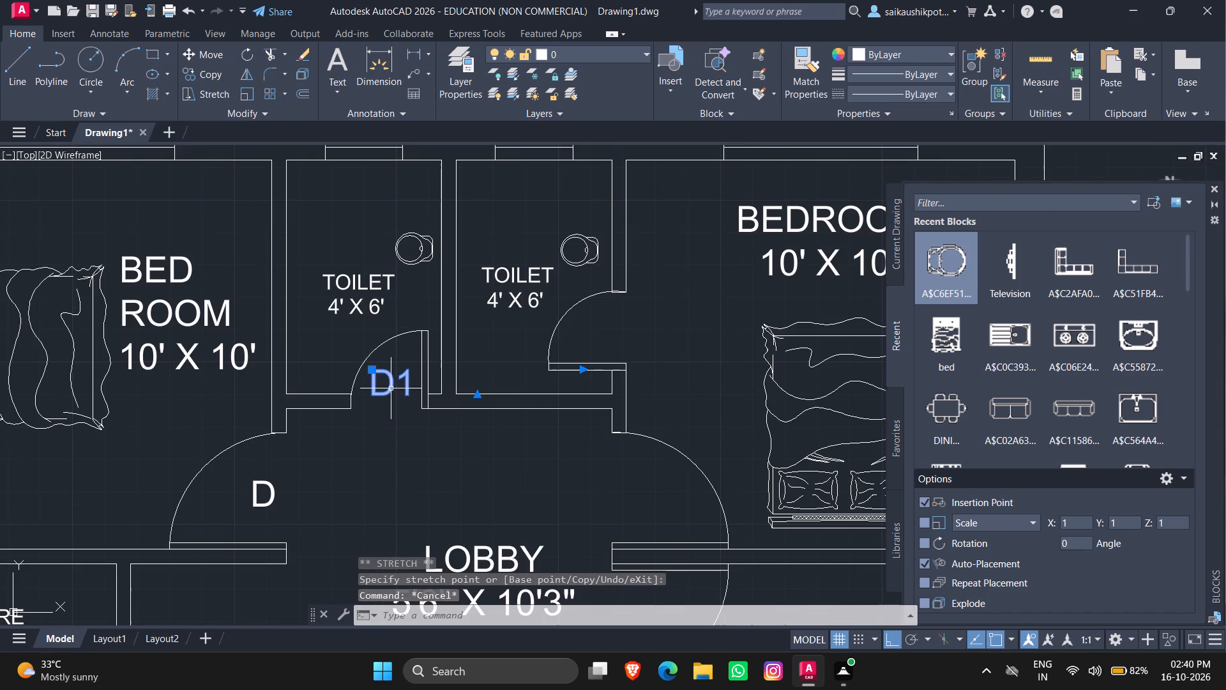
key(ctrl+c)
key(ctrl+v)
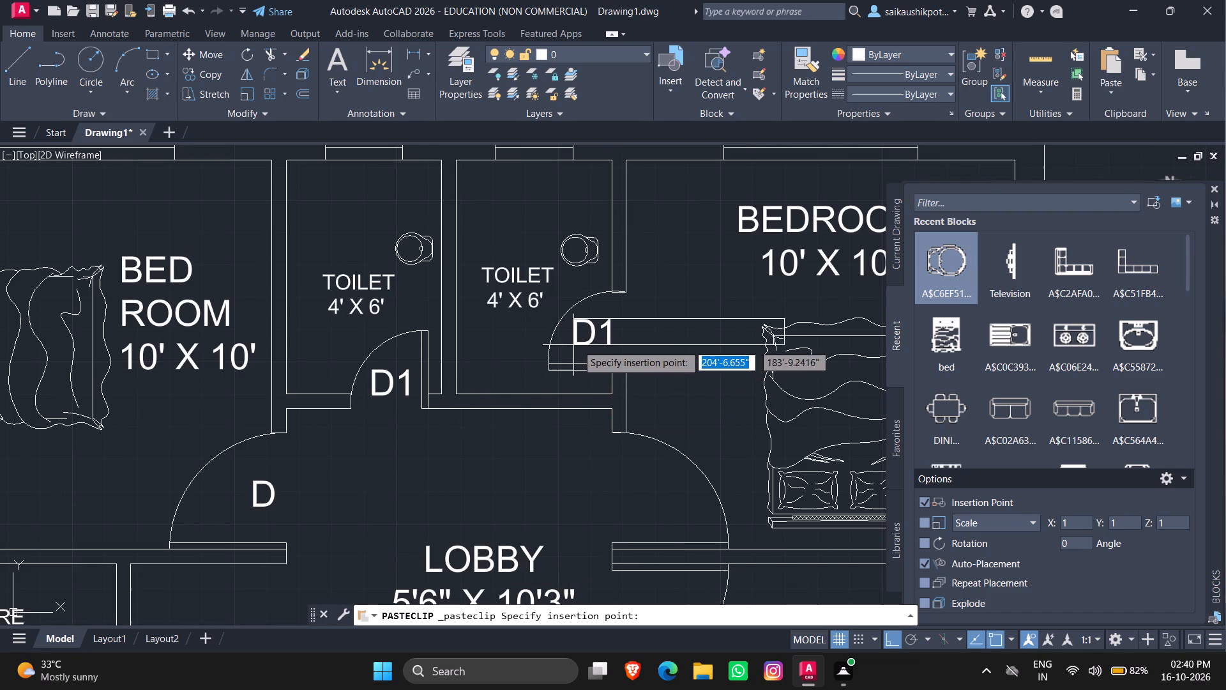
click(586, 346)
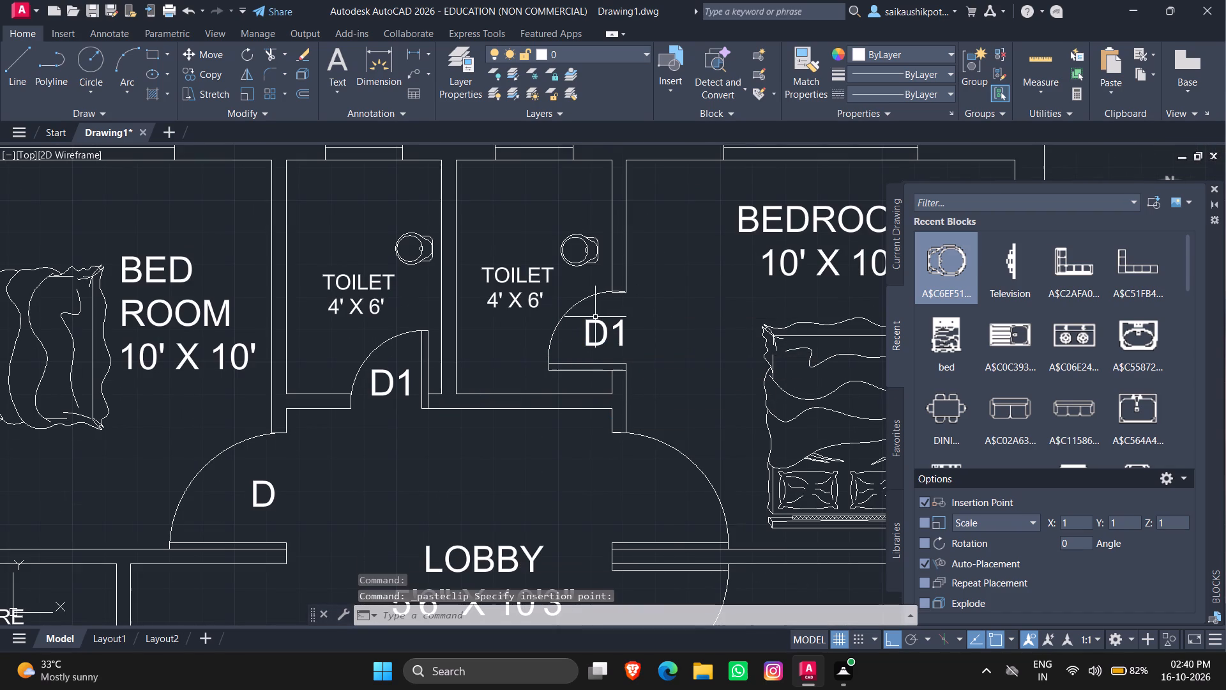
key(Escape)
key(Escape)
Copy the D label from the BED ROOM door and place the copy in the BEDROOM's door opening to the lobby.
click(269, 497)
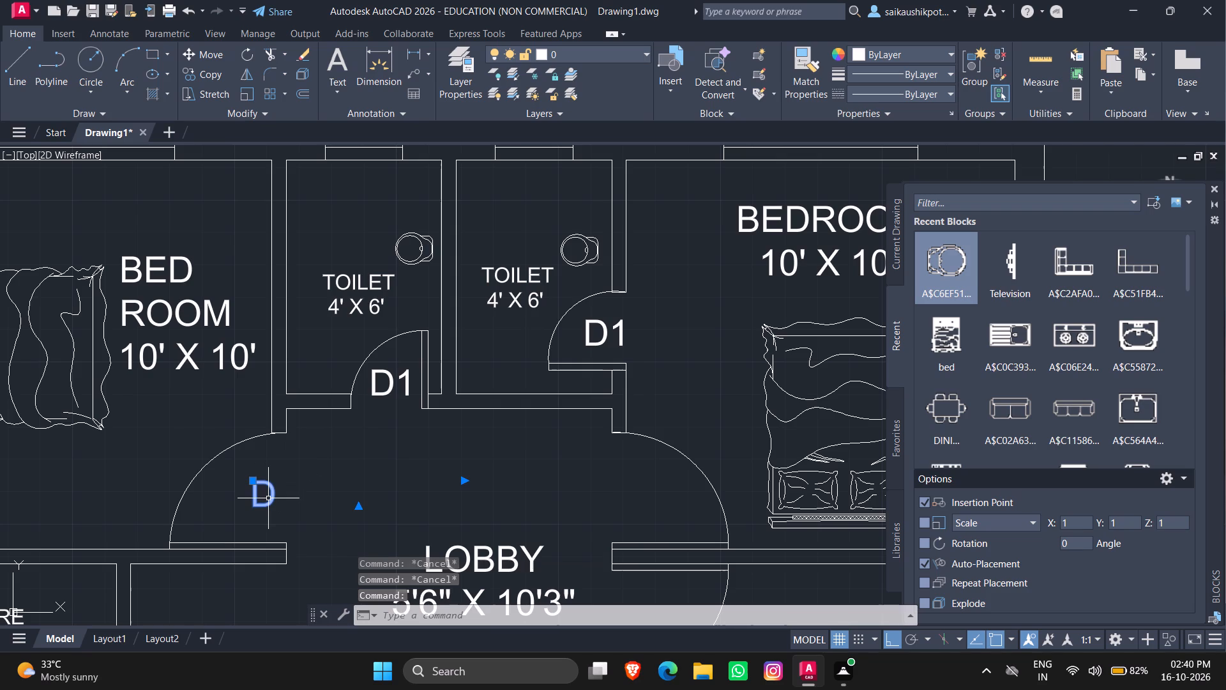
key(ctrl+c)
key(ctrl+v)
scroll(452, 342, down, 3)
scroll(506, 390, up, 3)
click(510, 364)
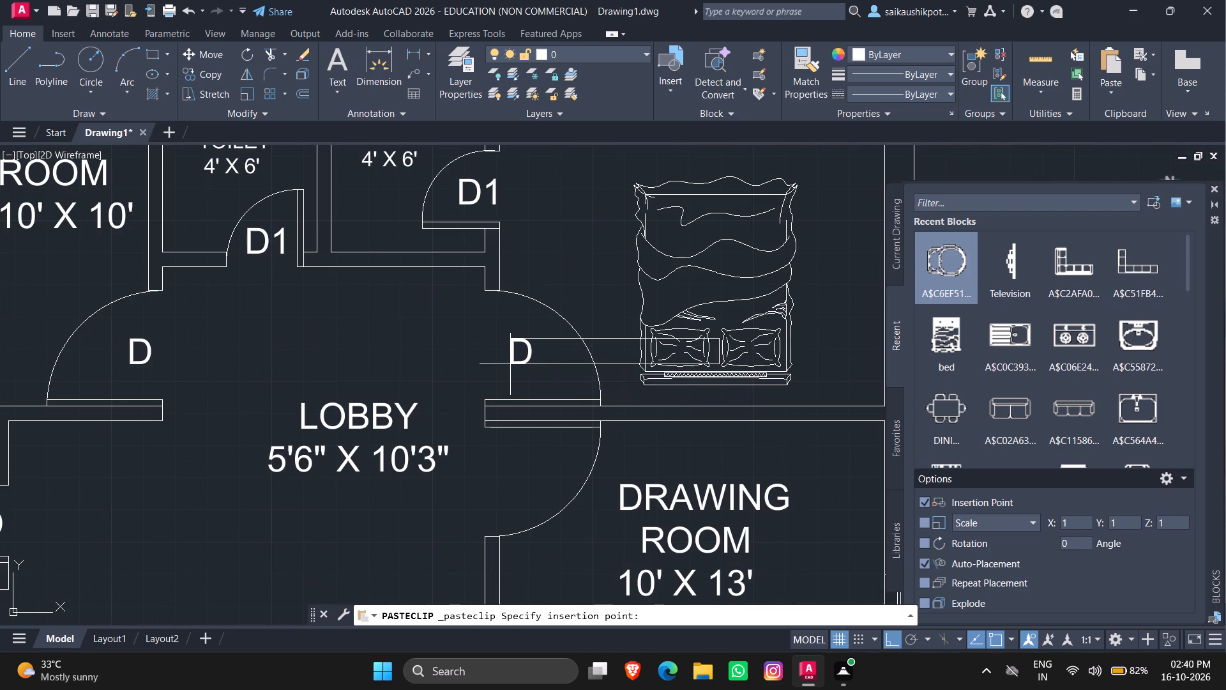
Paste another D label in the DRAWING ROOM's door opening to the lobby.
scroll(519, 330, down, 2)
key(ctrl+v)
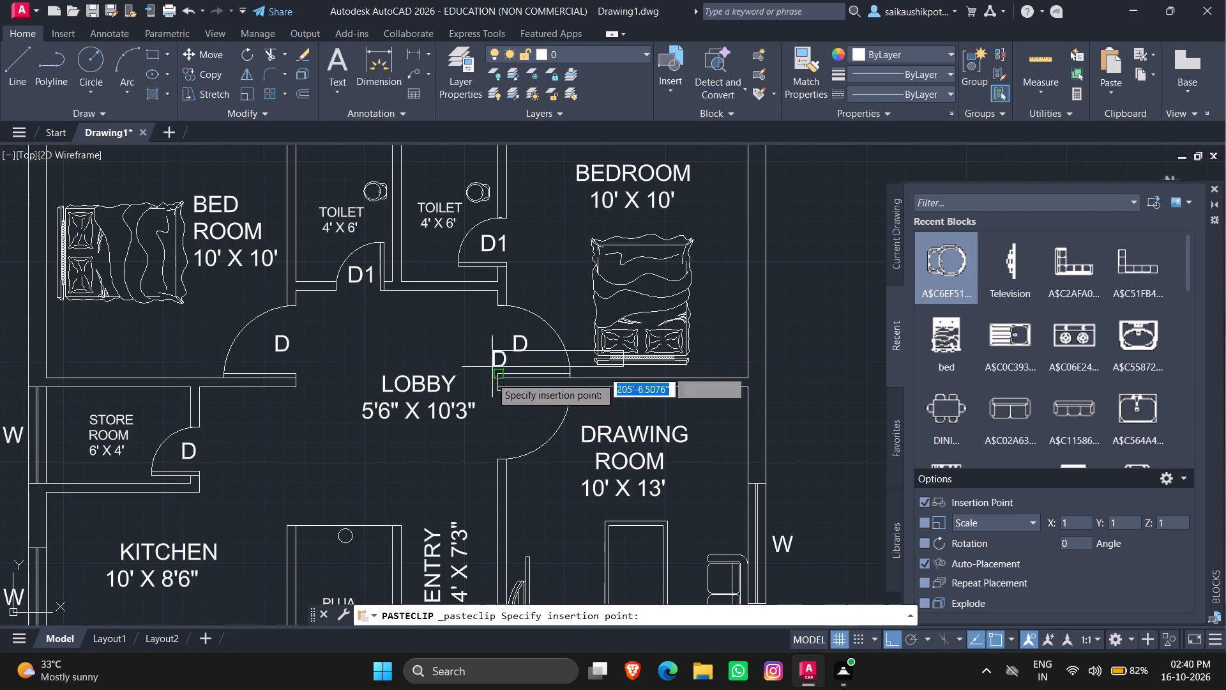
scroll(495, 421, up, 3)
click(527, 443)
scroll(526, 383, down, 1)
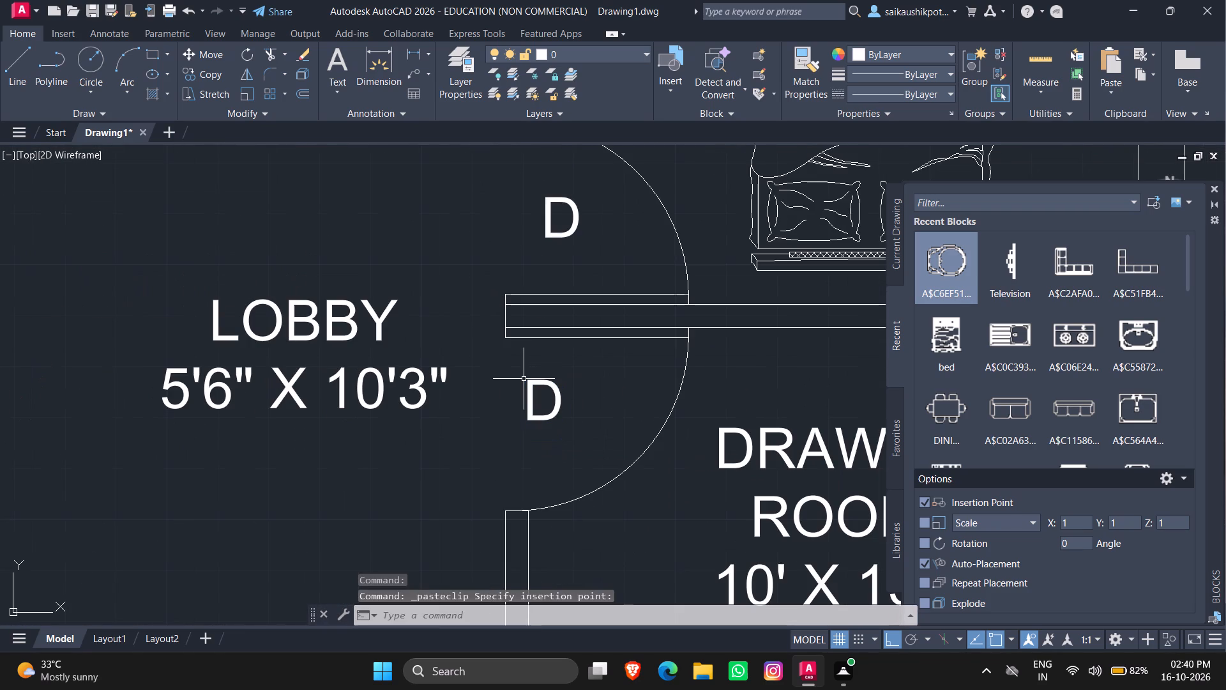
Change the main door label at the entry to MD by removing its dot.
scroll(501, 392, down, 3)
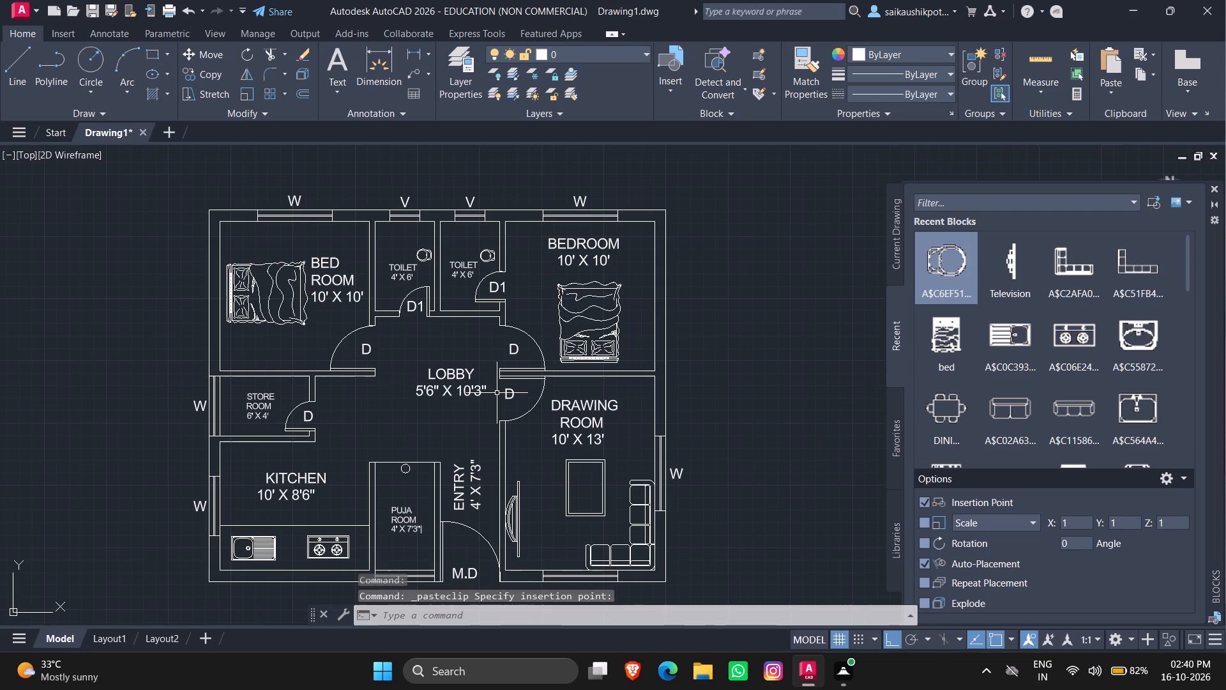
scroll(475, 464, down, 1)
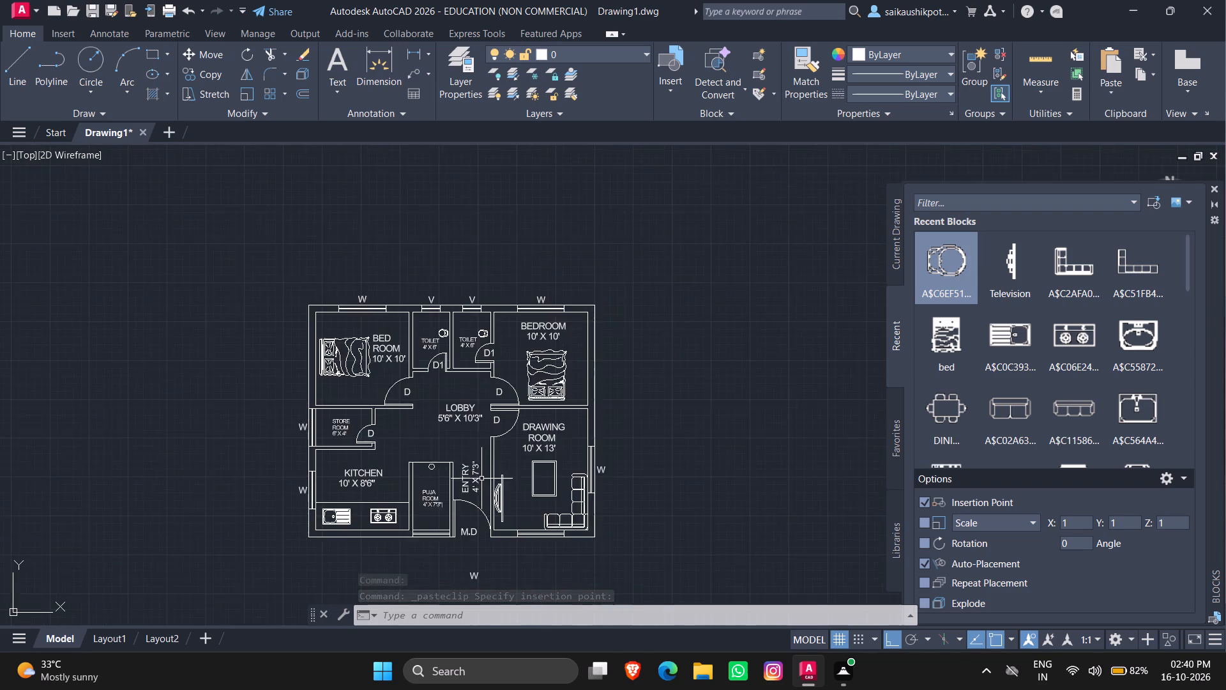
scroll(480, 483, down, 1)
scroll(469, 537, up, 6)
click(453, 371)
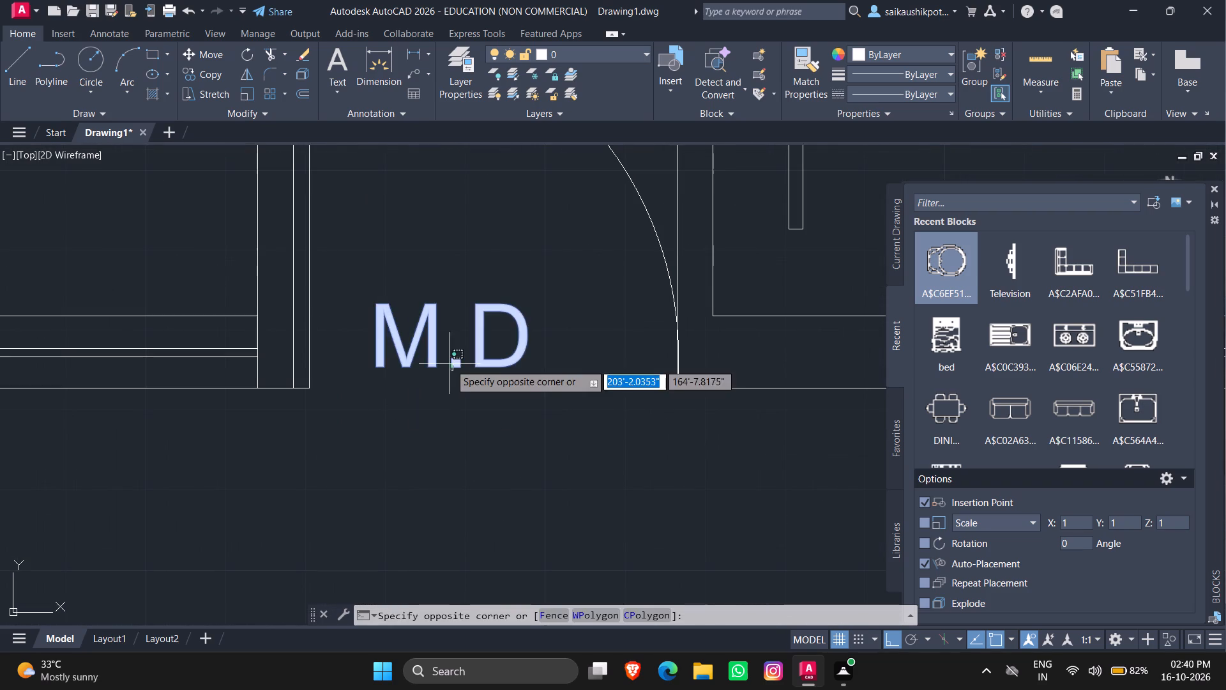
double_click(450, 364)
click(463, 364)
key(BackSpace)
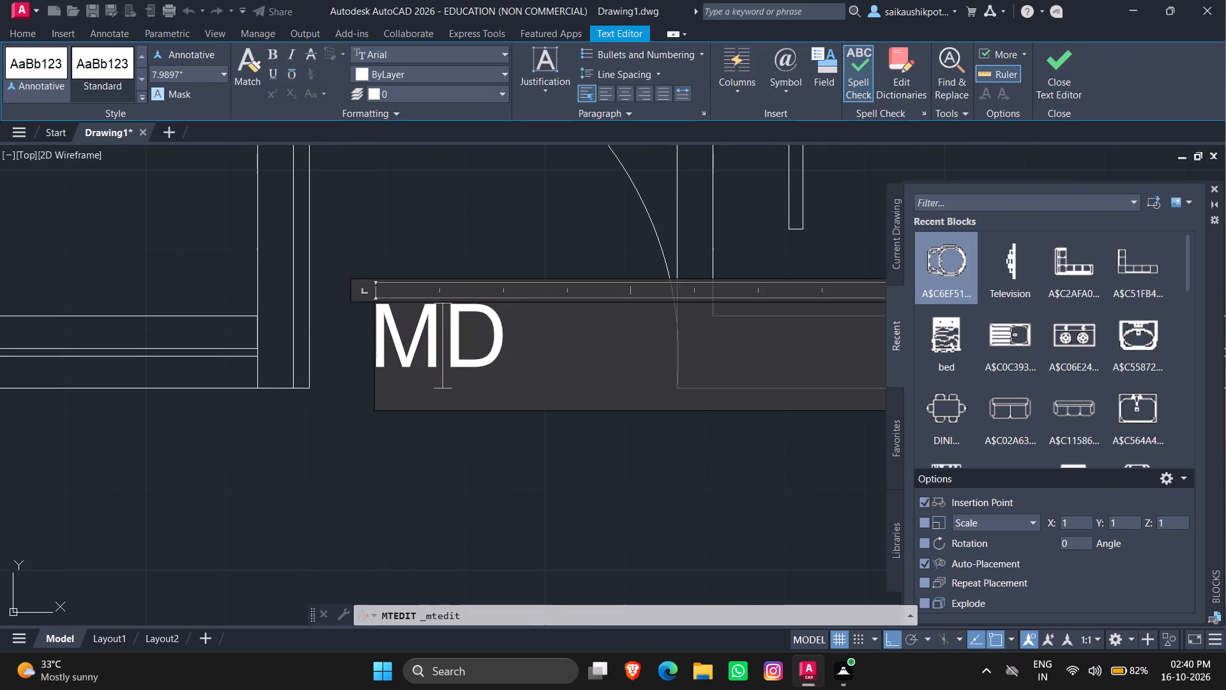
key(Escape)
key(Return)
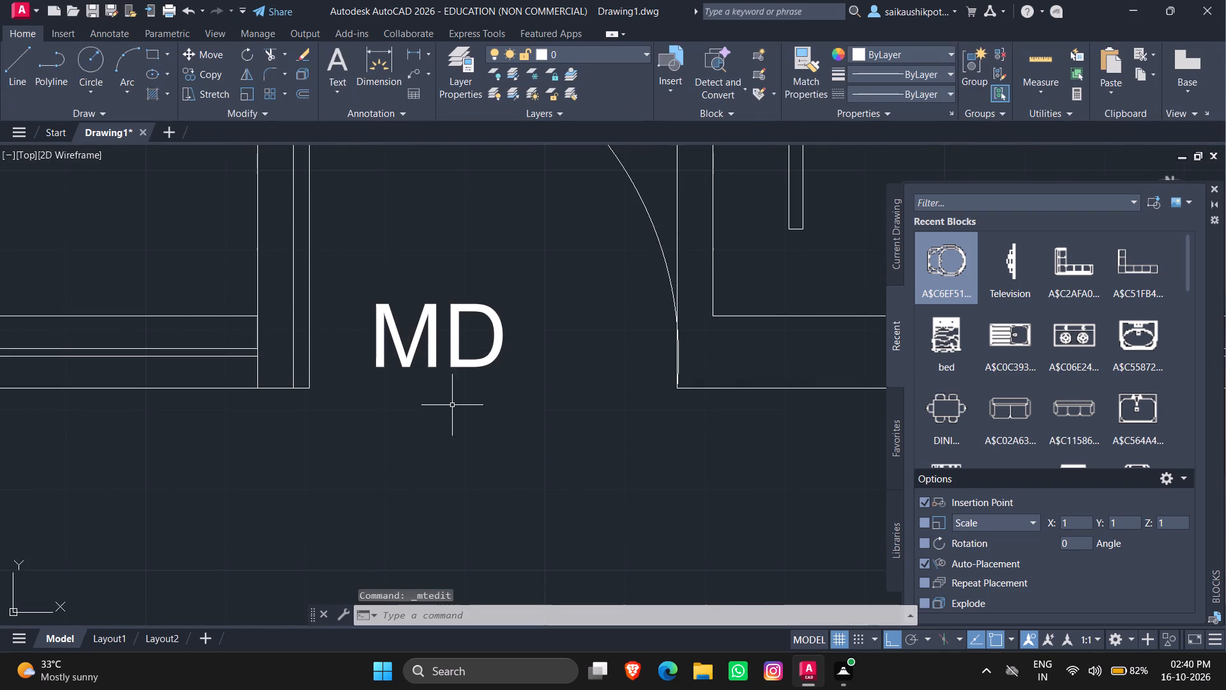
Delete the stray W label lying outside the house below the main door.
scroll(394, 383, down, 3)
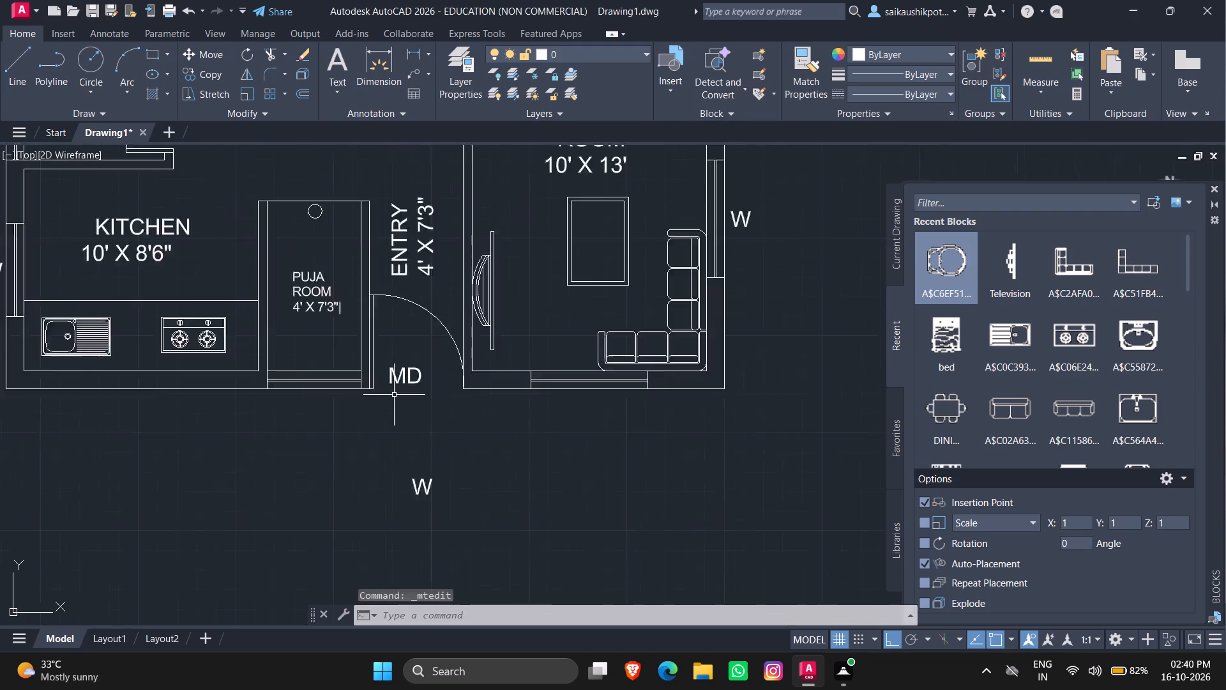
scroll(394, 395, down, 1)
scroll(421, 465, down, 1)
drag(402, 444, 404, 452)
click(457, 499)
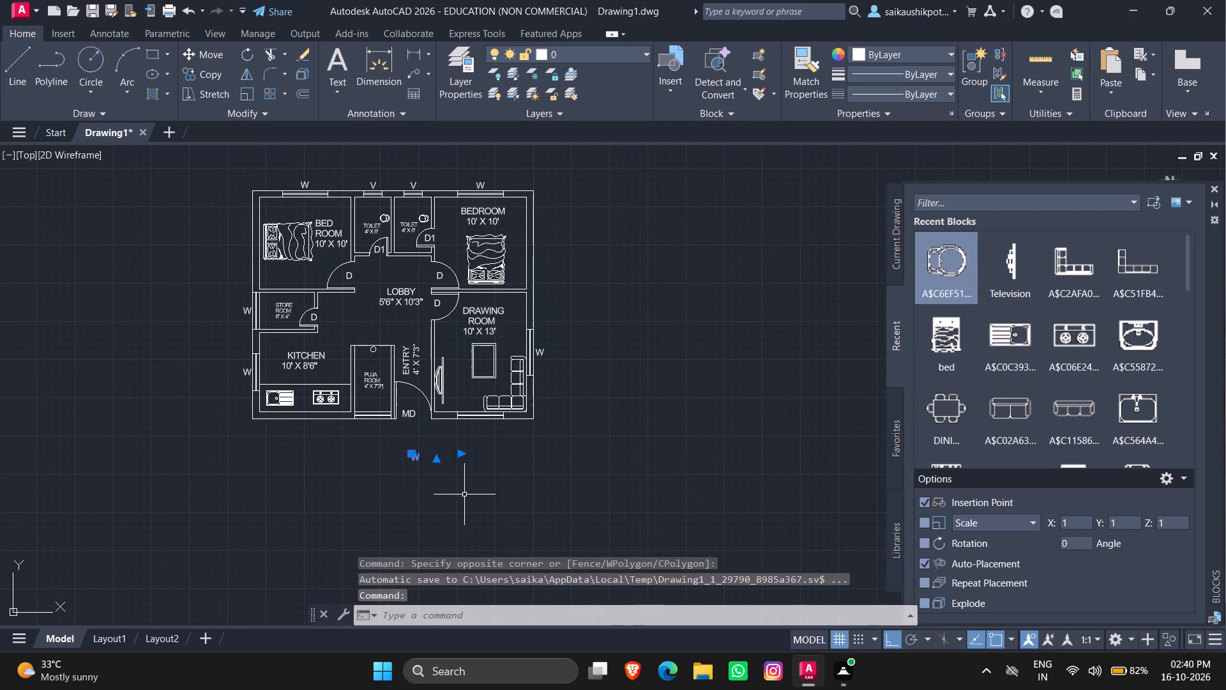
key(Delete)
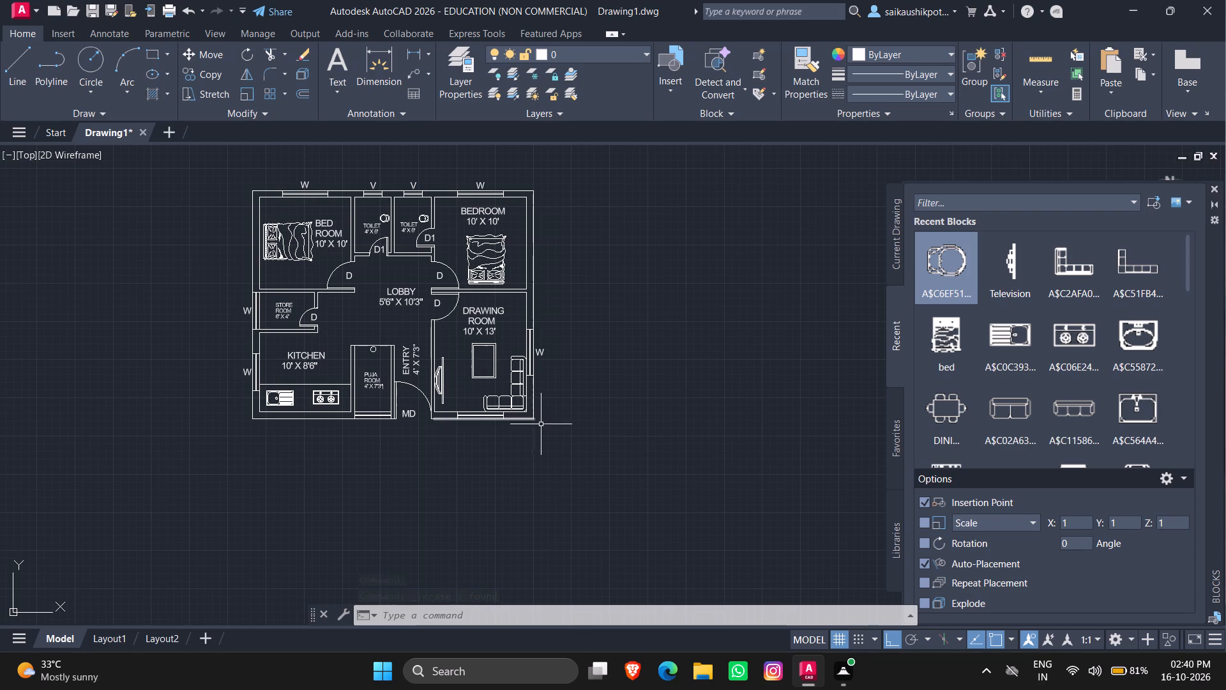
Add a vertical linear dimension between the outer corners of the wall along the BEDROOM and DRAWING ROOM, placed just outside the house.
scroll(585, 464, down, 1)
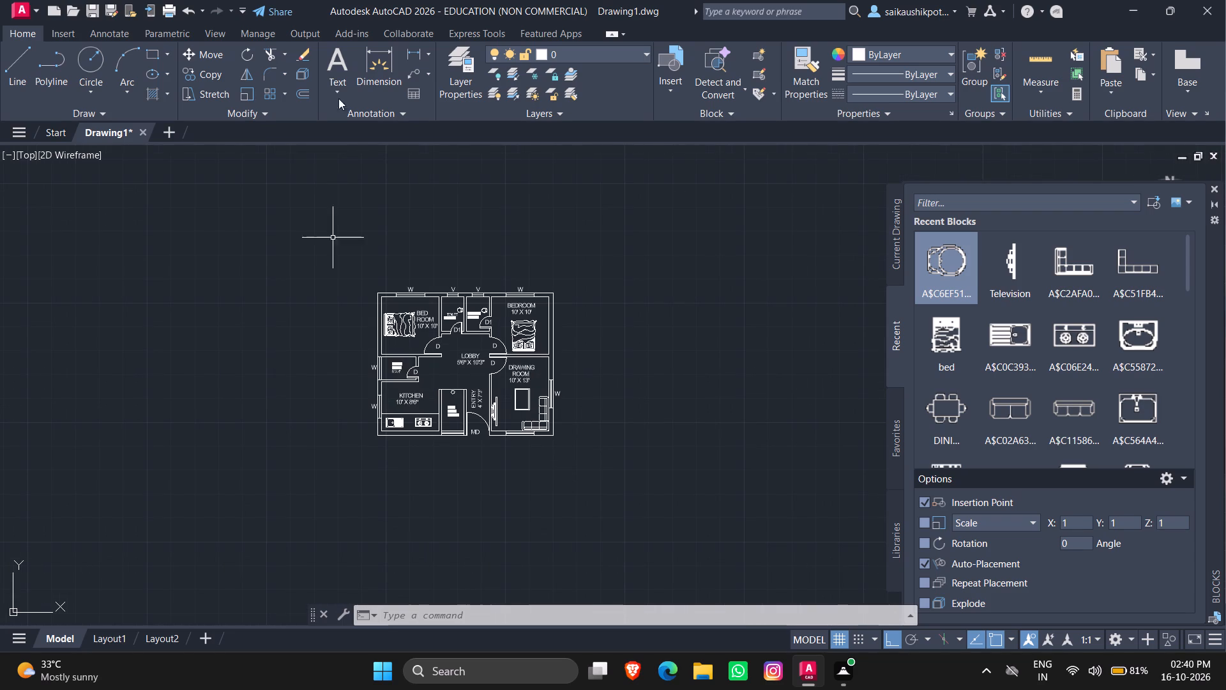
click(416, 49)
scroll(571, 277, up, 2)
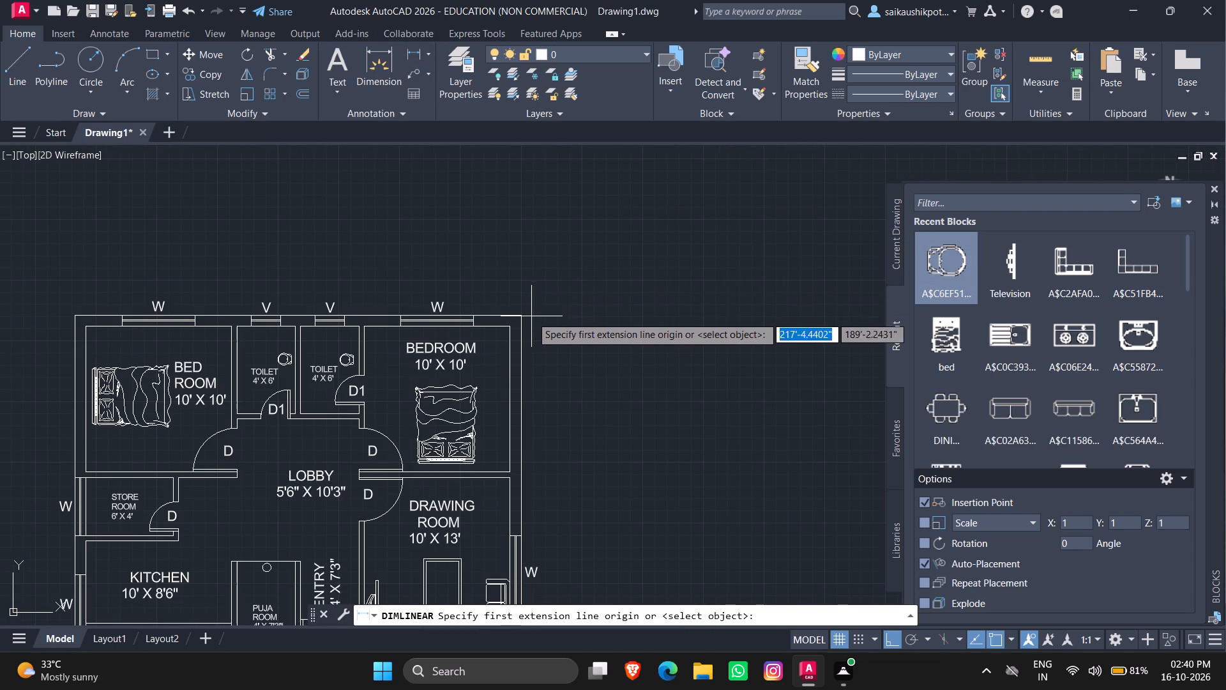
click(522, 317)
scroll(587, 229, down, 3)
scroll(579, 324, up, 4)
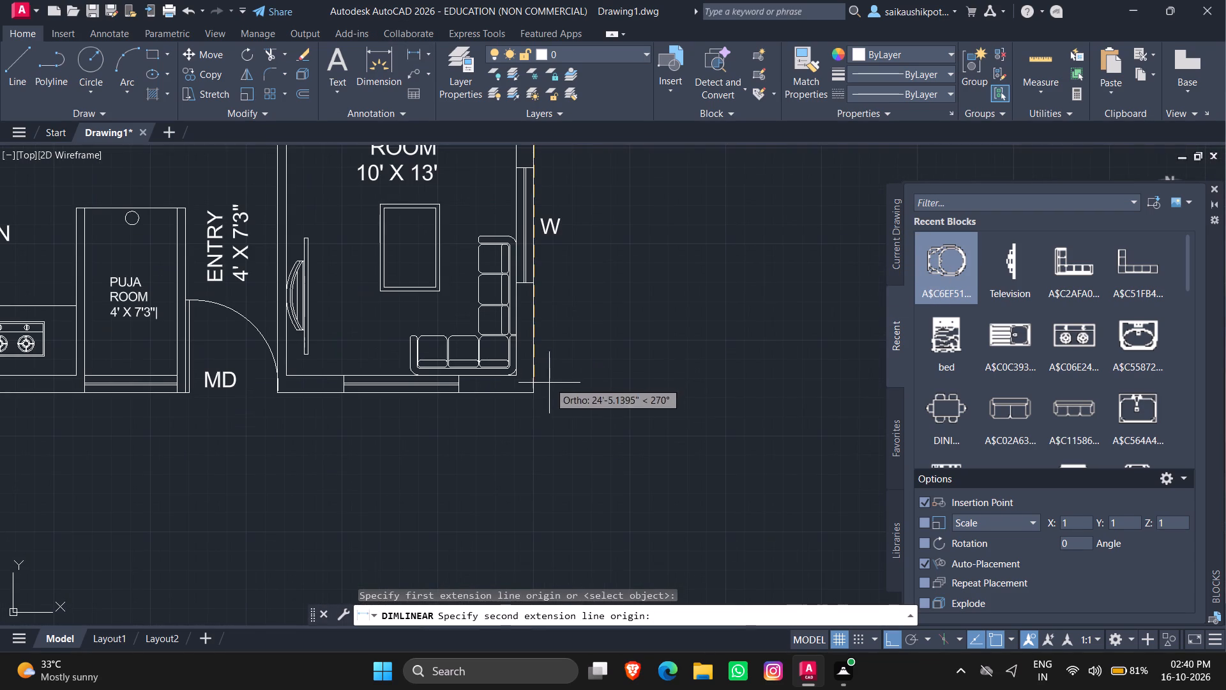
click(537, 396)
scroll(575, 399, down, 2)
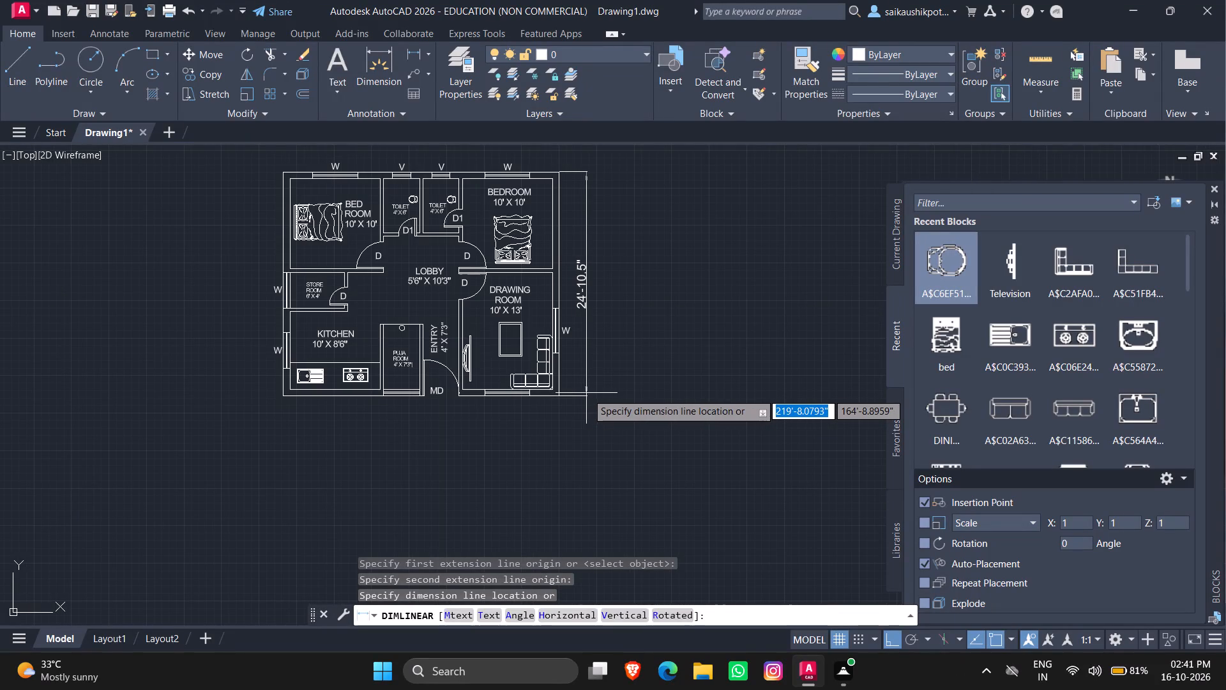
click(588, 393)
Replace the text of the vertical overall dimension with 25'.
scroll(587, 314, up, 1)
double_click(575, 297)
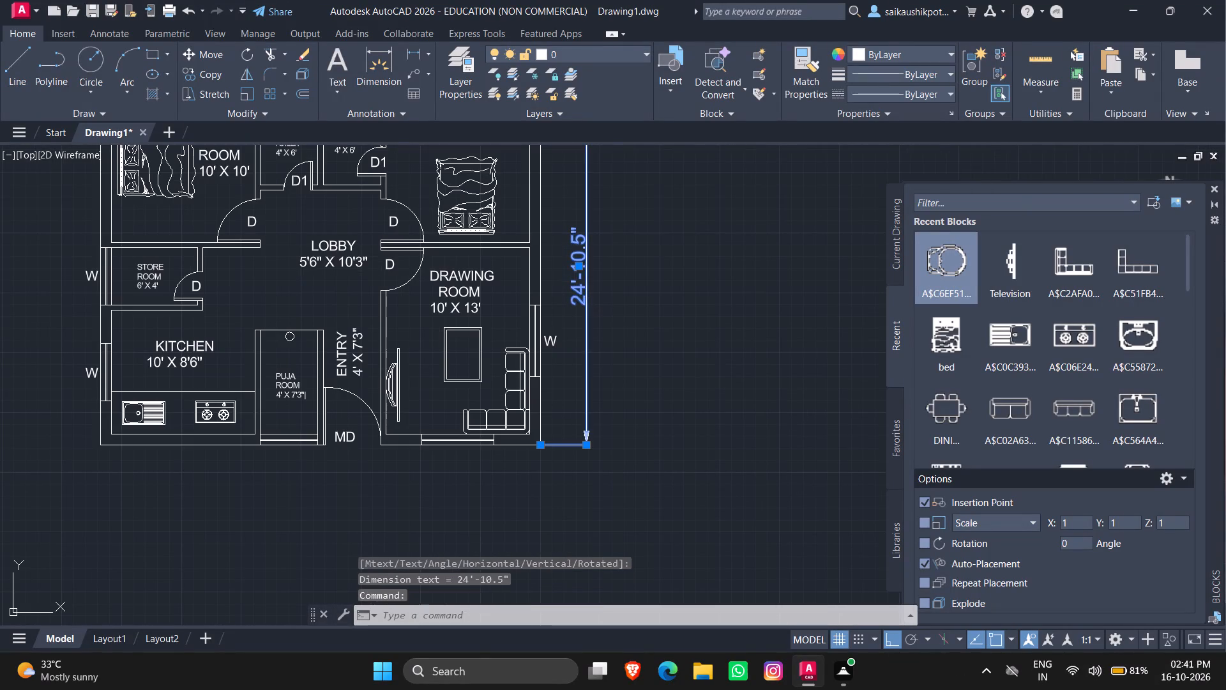
key(End)
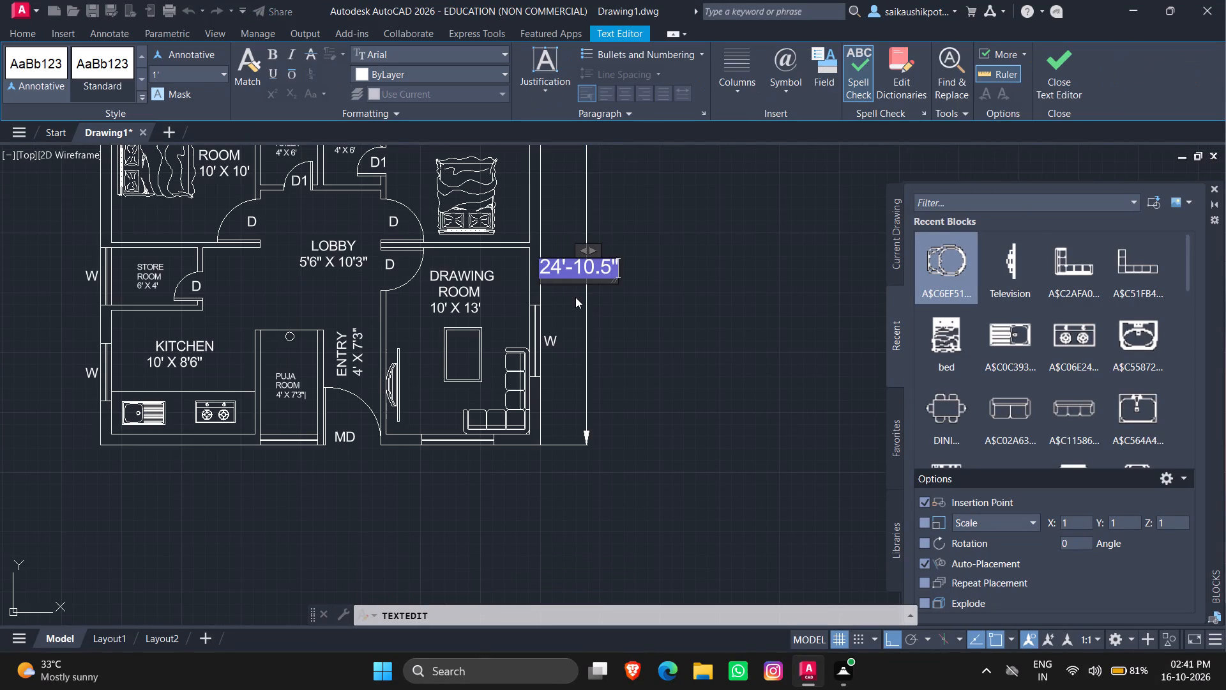
key(BackSpace)
key(1)
key(BackSpace)
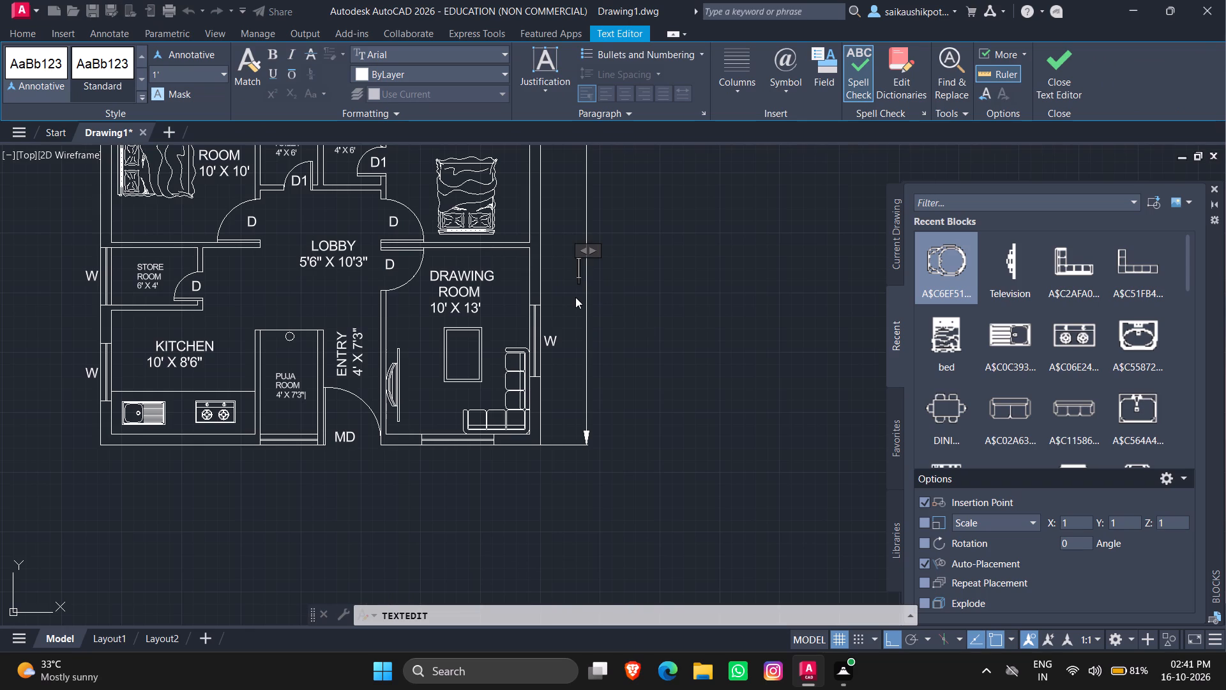
text(25')
key(Escape)
key(Return)
scroll(594, 336, down, 2)
scroll(501, 231, up, 2)
key(Escape)
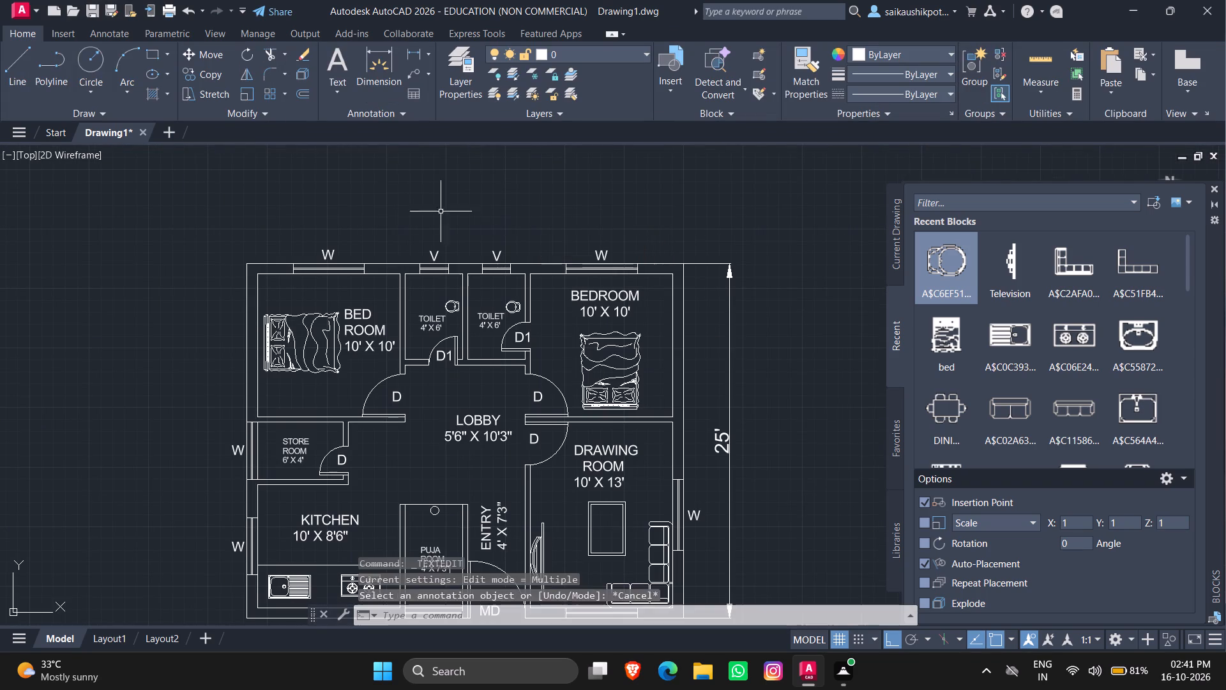
key(Escape)
Add a horizontal linear dimension between the outer corners of the wall along both bedrooms and the toilets, placed just outside the house.
click(418, 52)
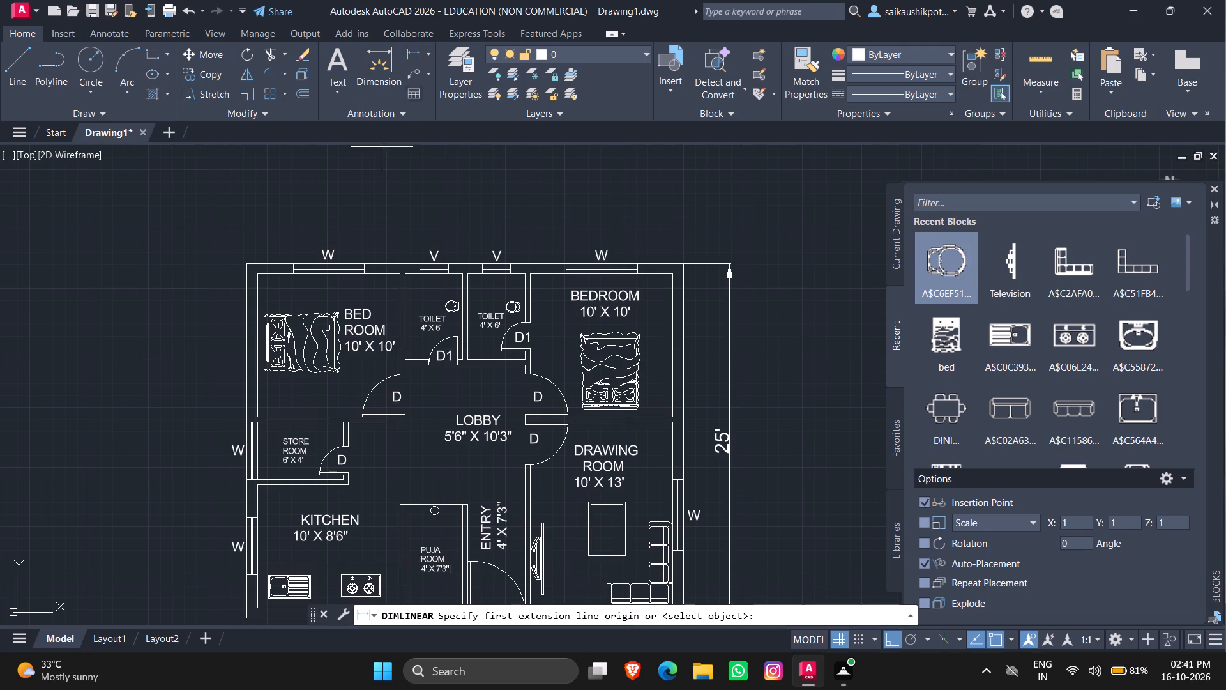
click(247, 259)
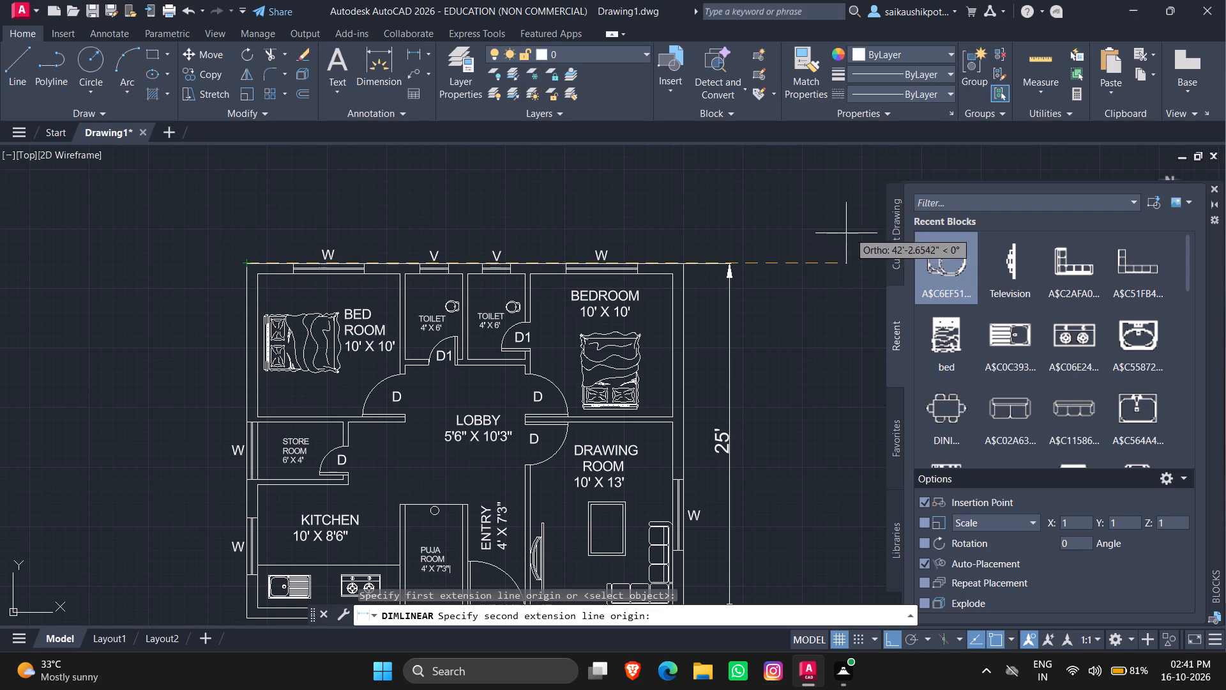
click(686, 264)
click(689, 218)
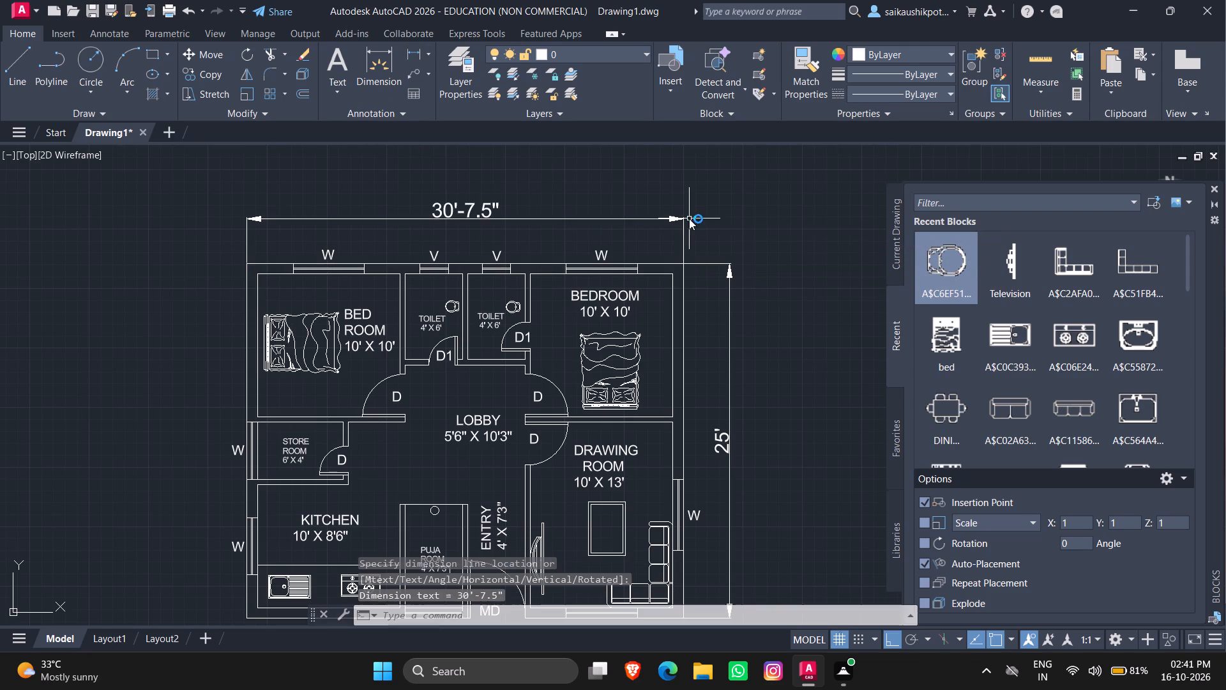
key(Escape)
key(Escape)
Replace the text of the horizontal overall dimension with 31'.
scroll(487, 202, up, 1)
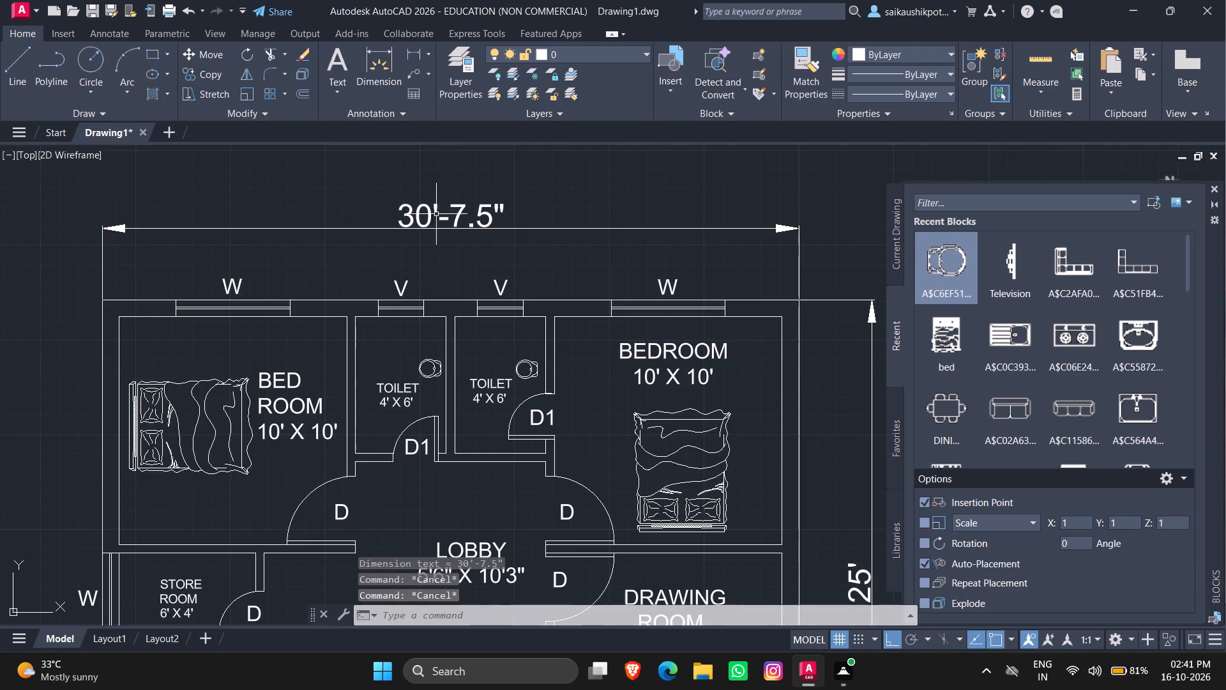
double_click(430, 212)
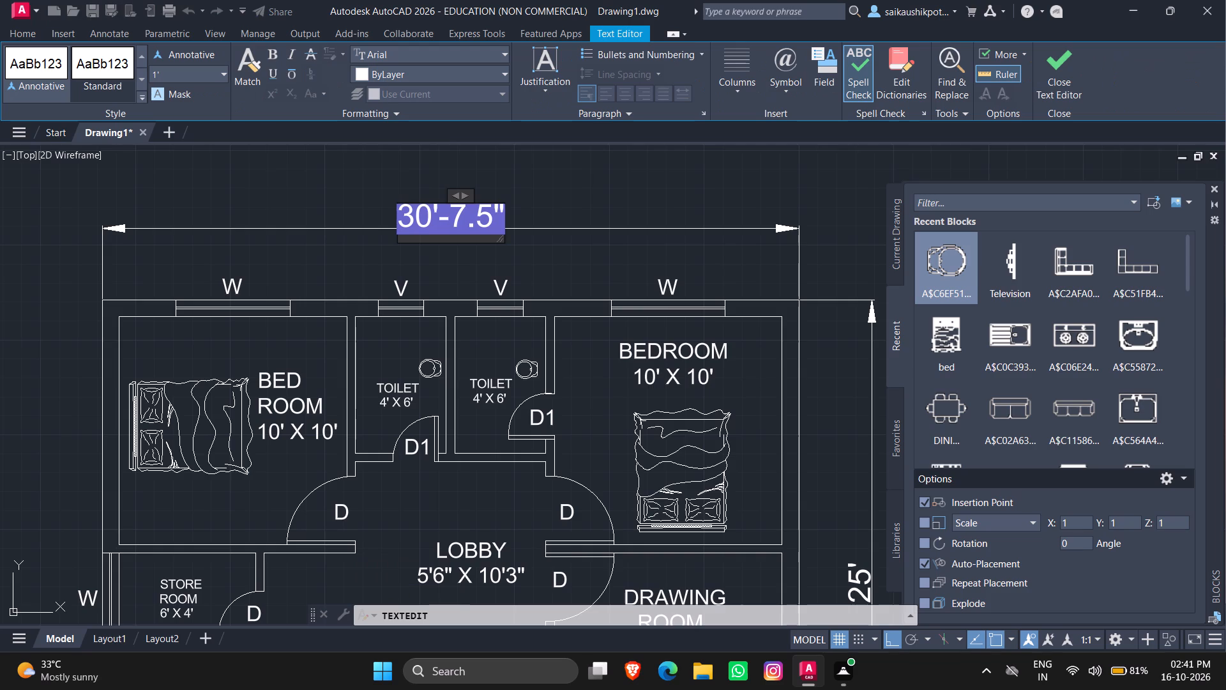
key(BackSpace)
key(End)
key(BackSpace)
text(31)
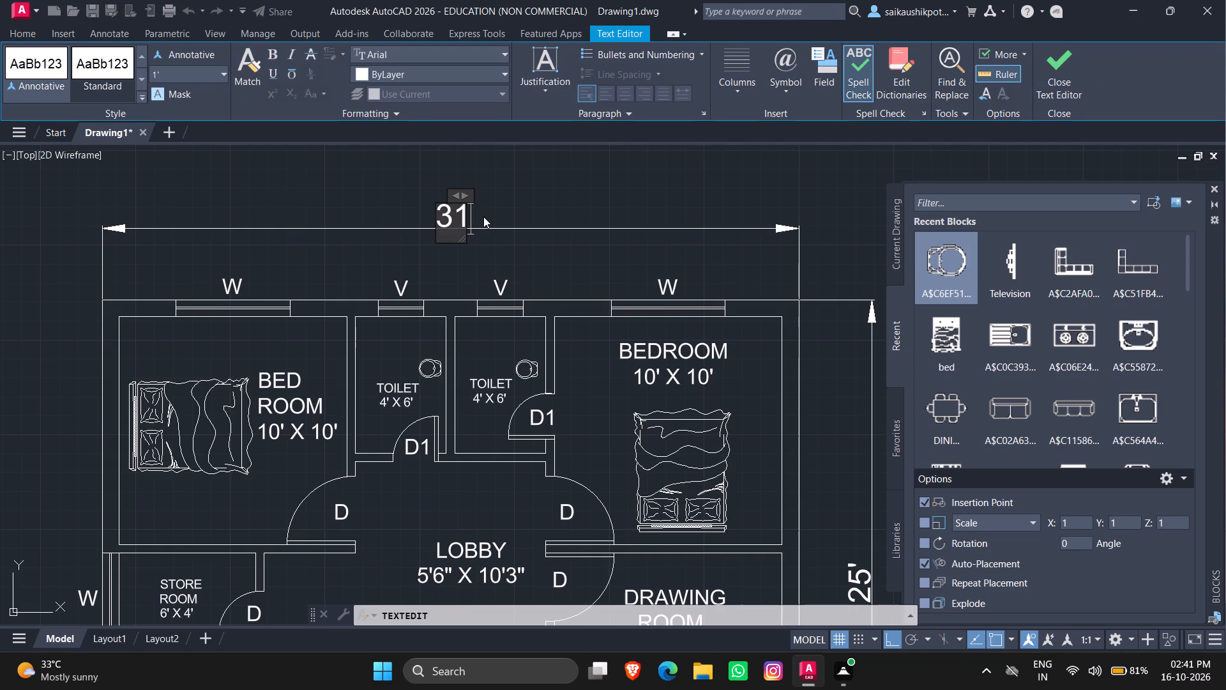
key(apostrophe)
key(Escape)
key(Return)
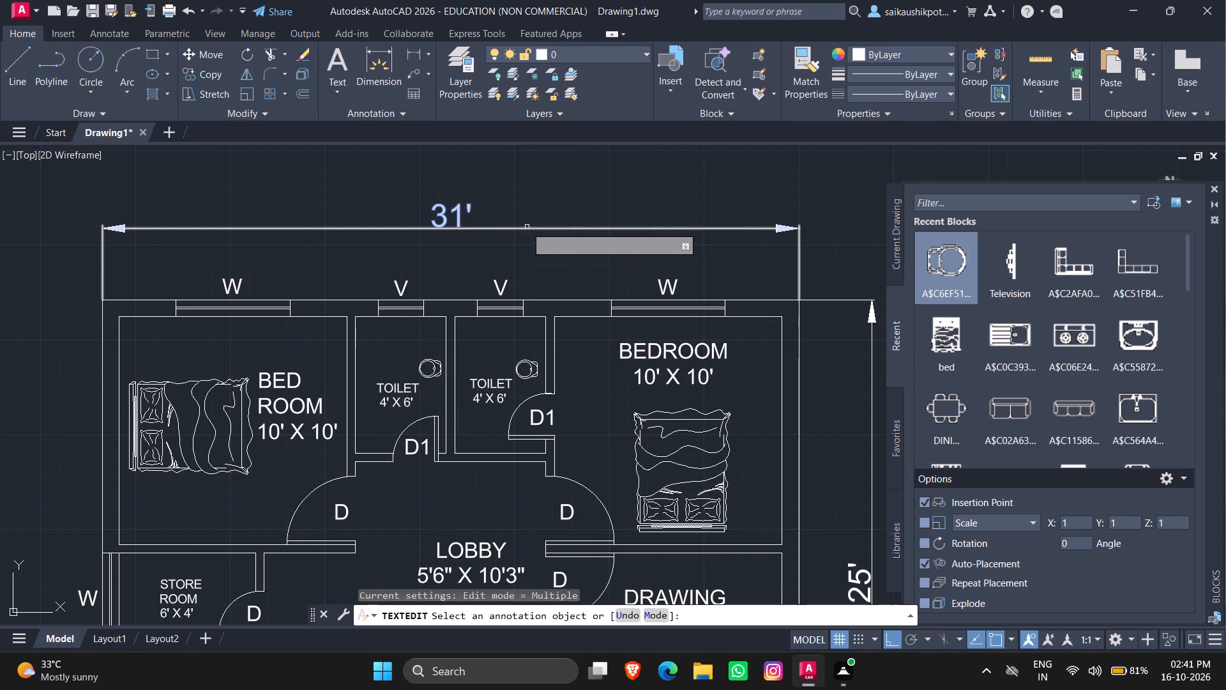
Review the floor plan's room labels, door and window marks and overall dimensions.
scroll(524, 240, down, 3)
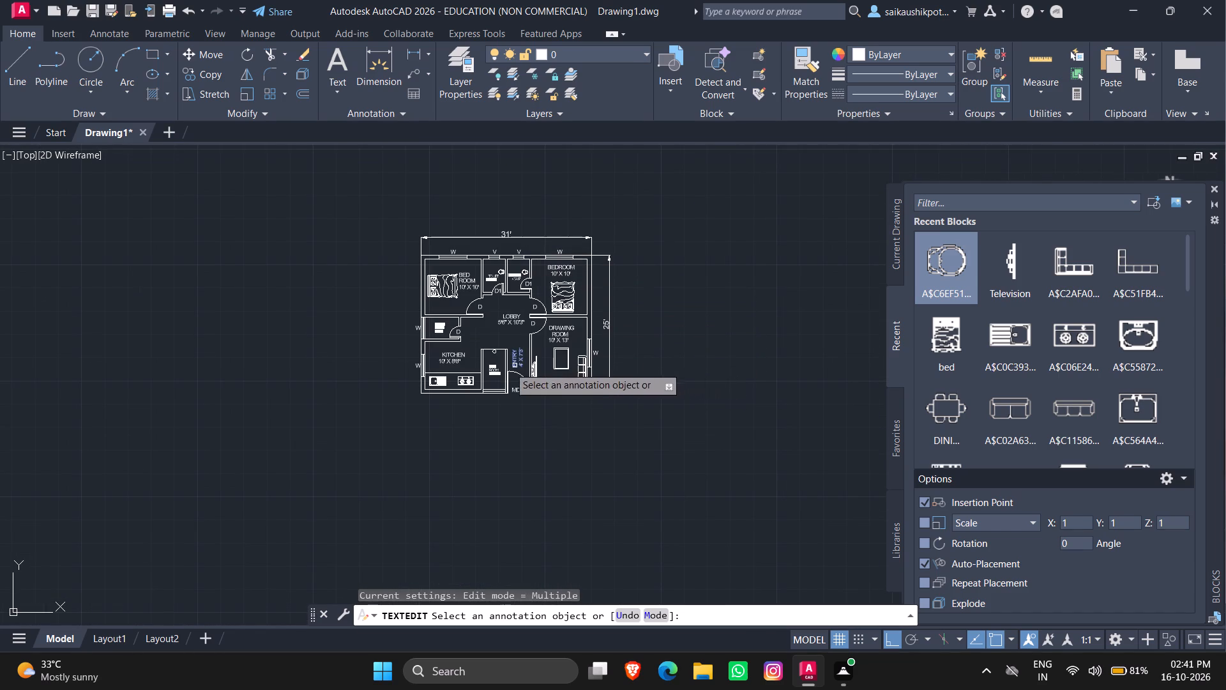
scroll(455, 354, up, 3)
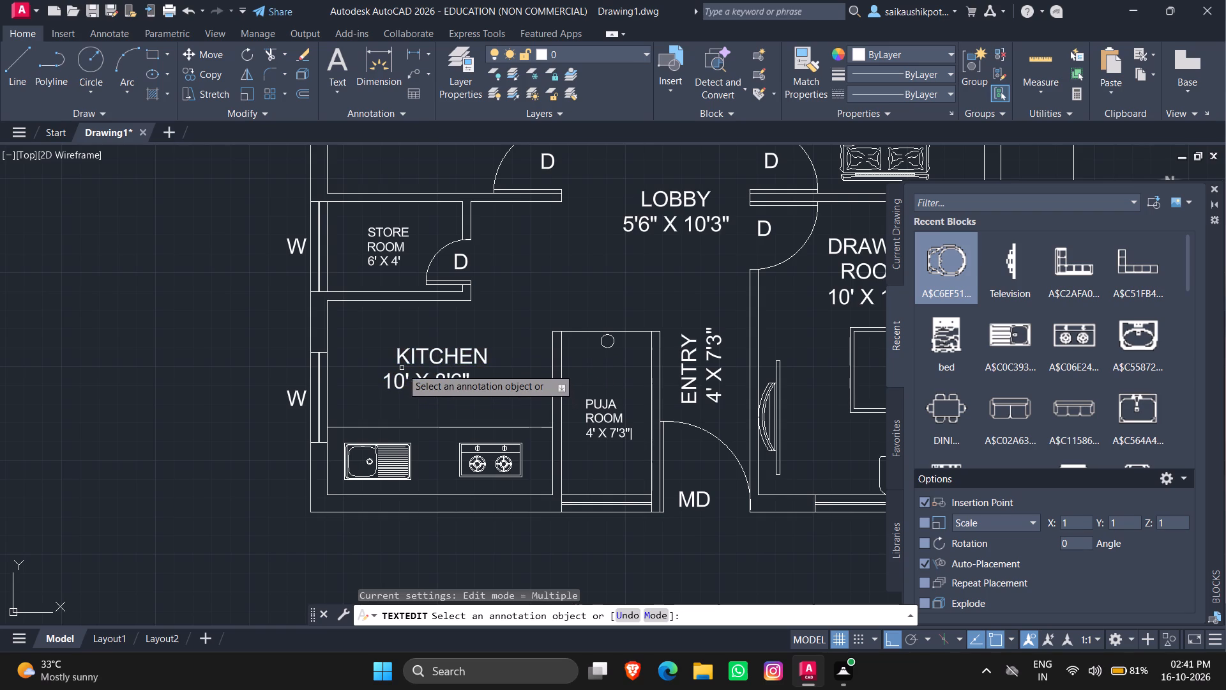
scroll(413, 367, down, 2)
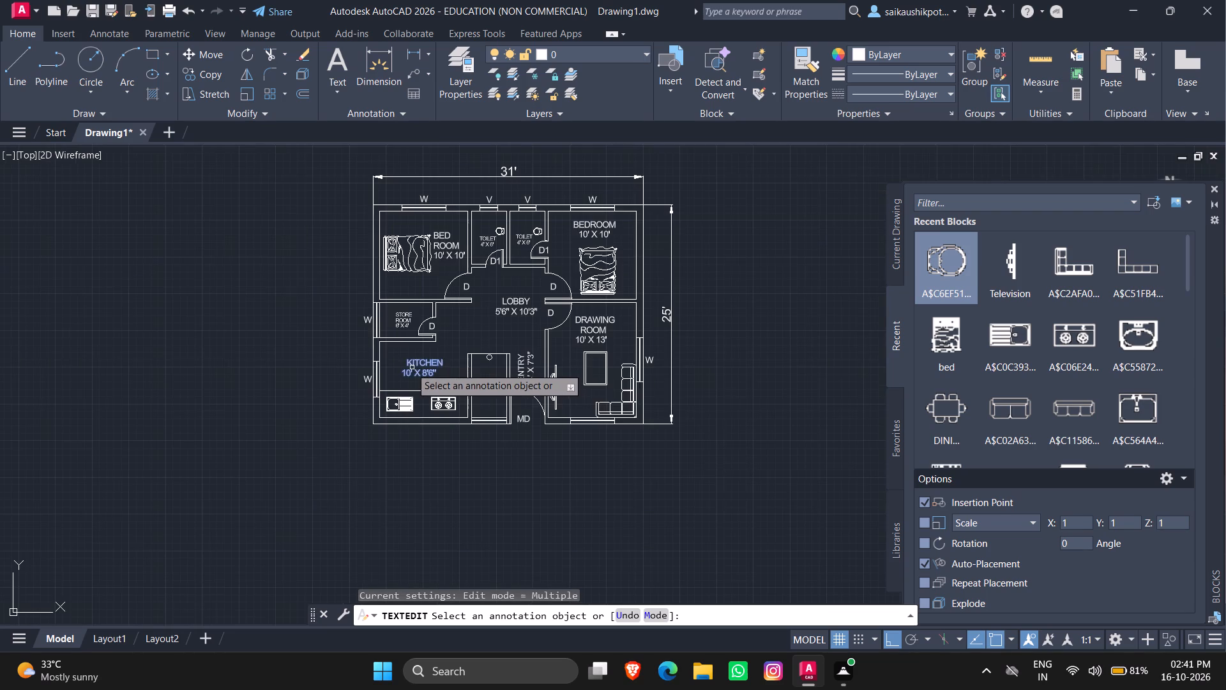
scroll(641, 460, down, 2)
scroll(633, 461, up, 3)
scroll(632, 461, down, 2)
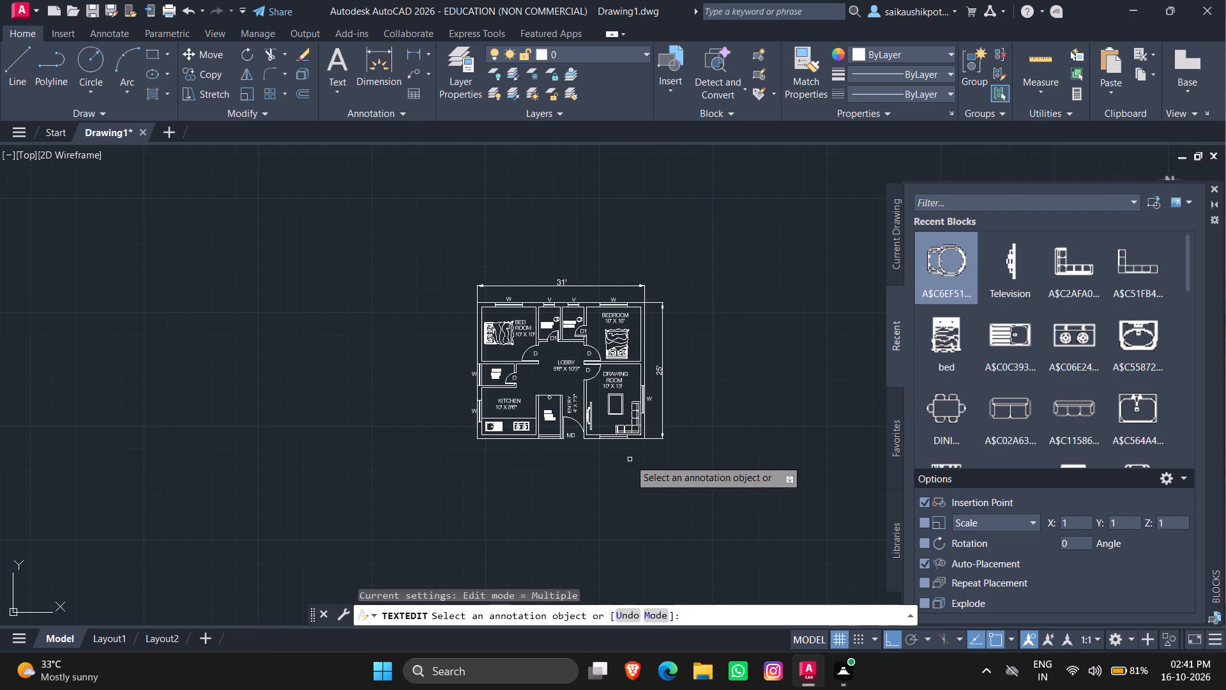
key(Escape)
key(Escape)
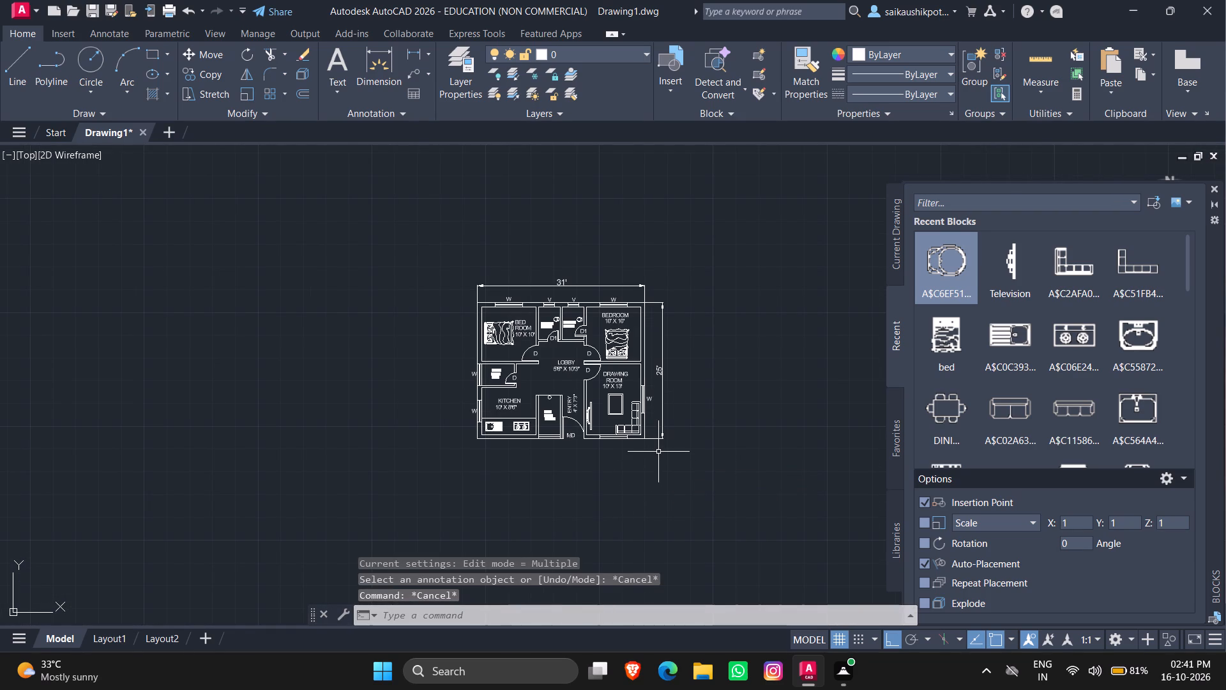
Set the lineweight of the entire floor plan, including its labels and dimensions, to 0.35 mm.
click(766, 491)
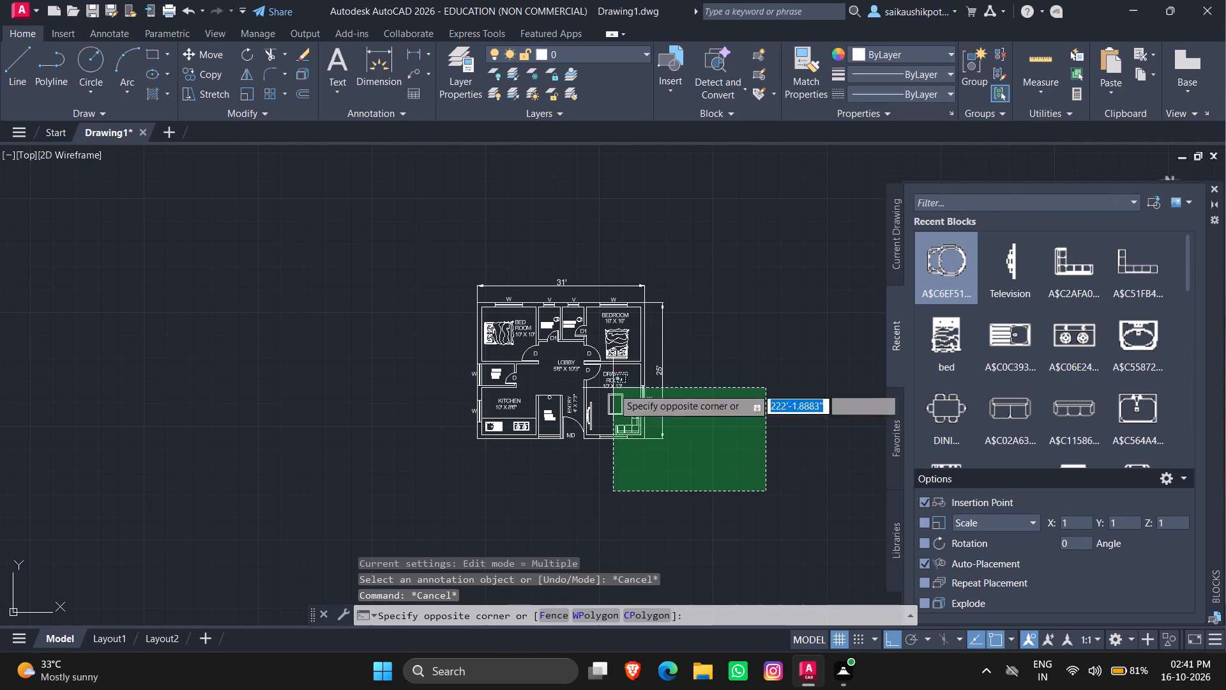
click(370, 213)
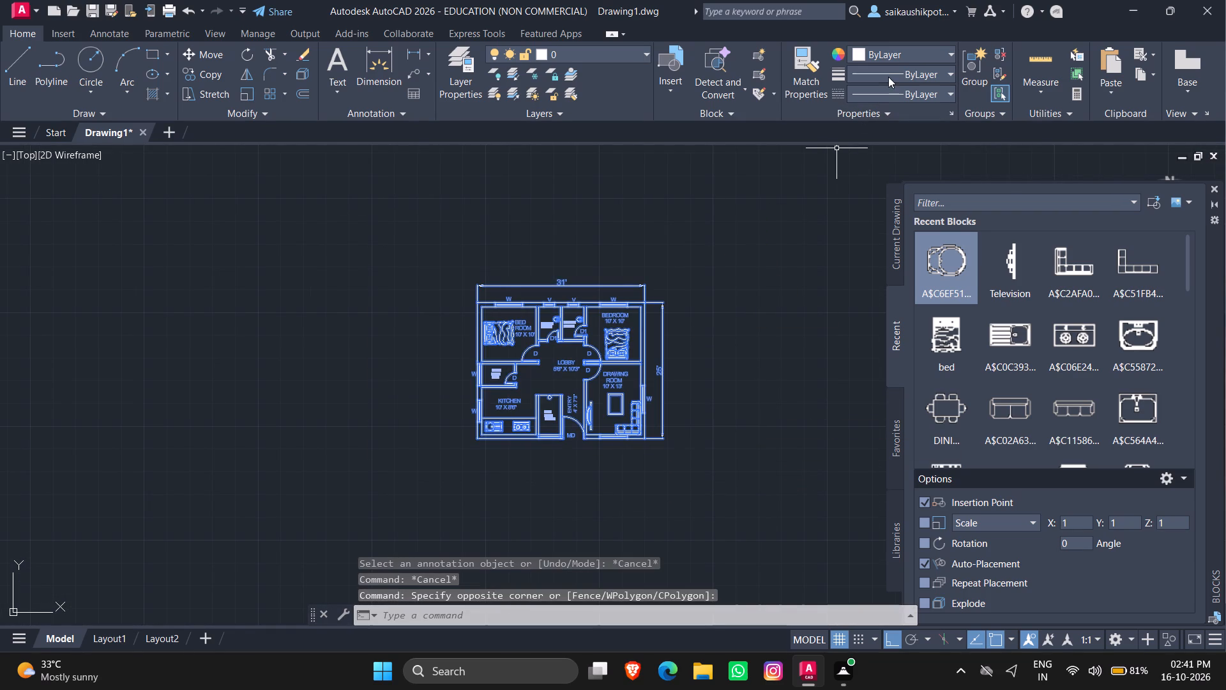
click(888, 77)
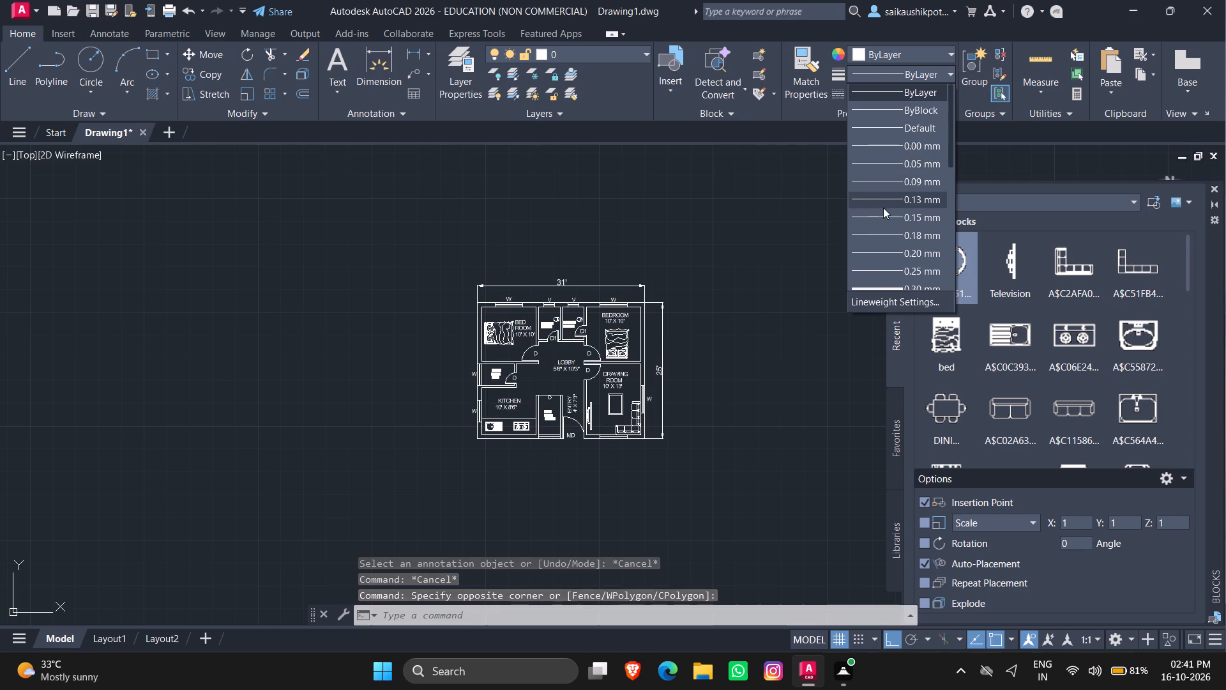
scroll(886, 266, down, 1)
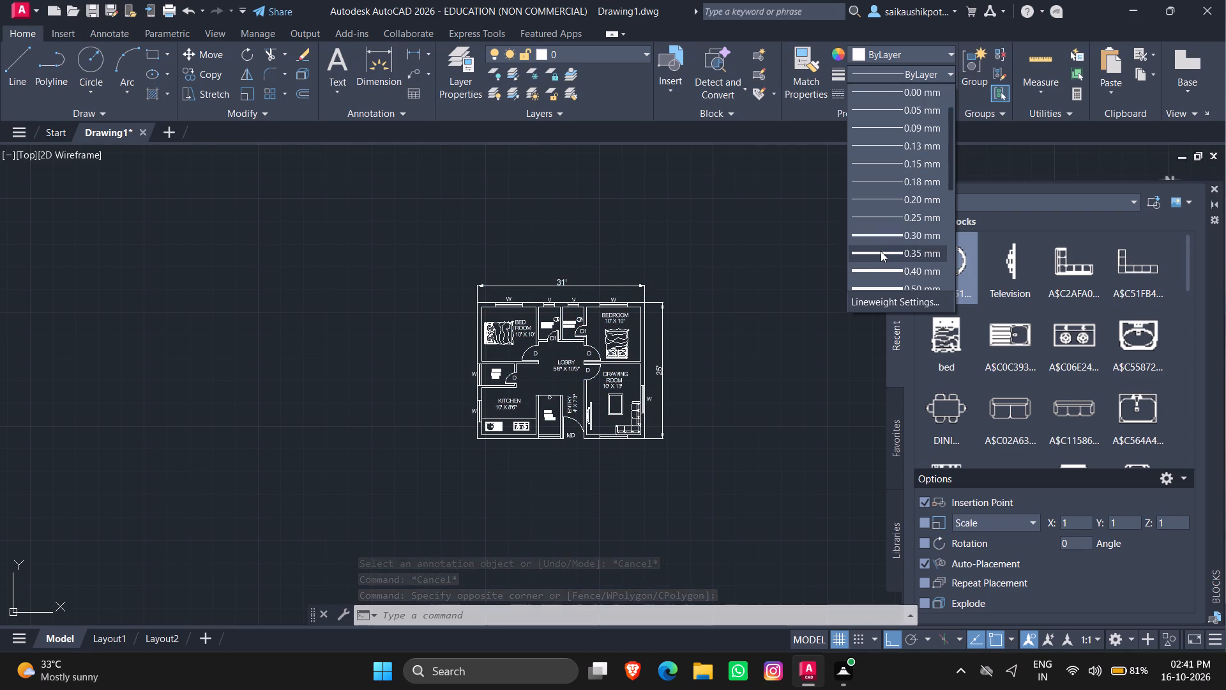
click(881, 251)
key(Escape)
Examine the line thickness of the floor plan, especially around the store room wall and window.
scroll(496, 376, up, 1)
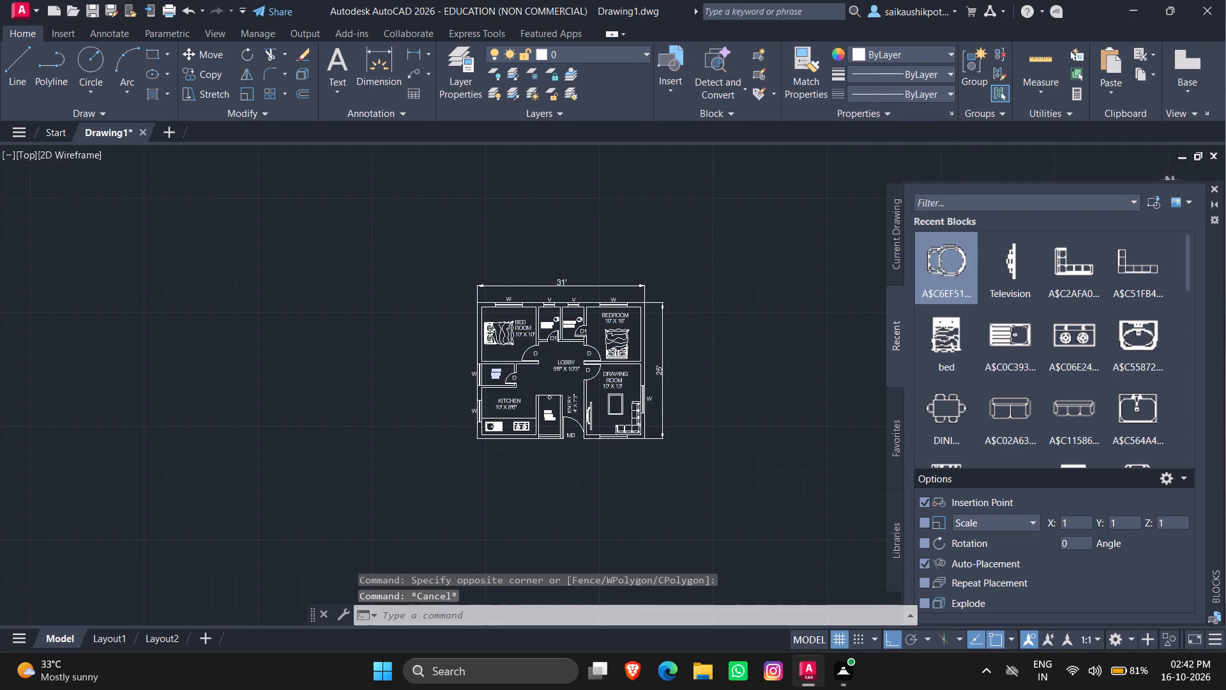
scroll(496, 376, up, 2)
scroll(495, 375, down, 2)
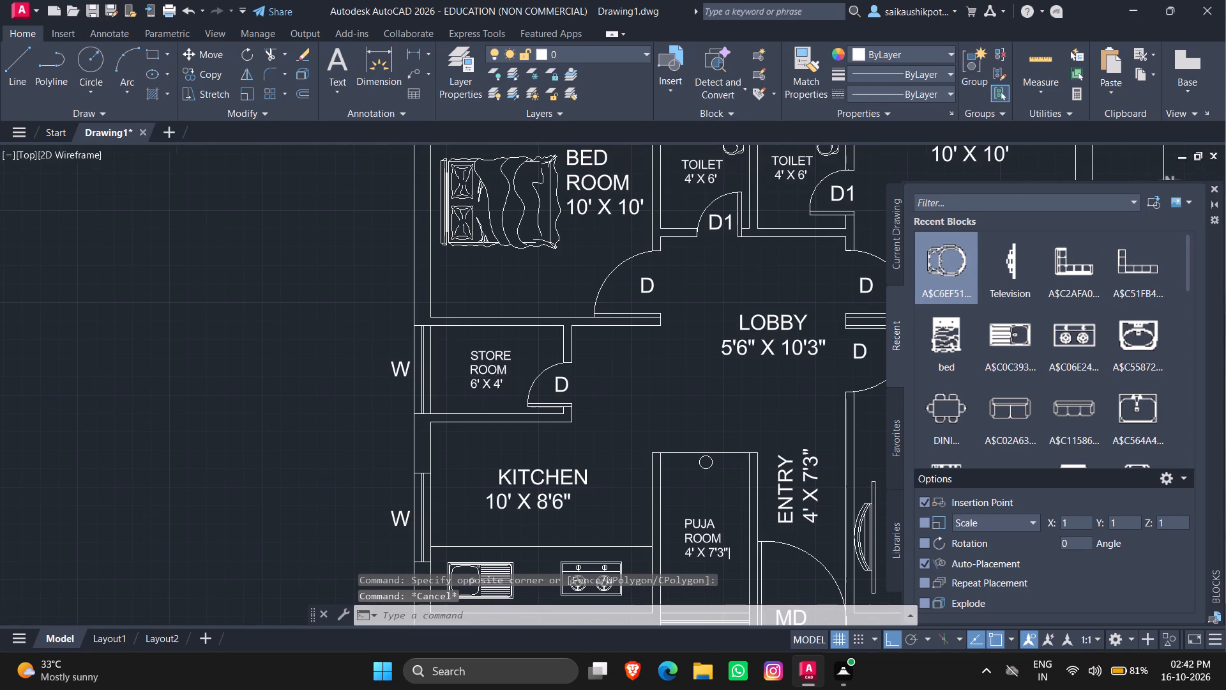
scroll(495, 375, down, 2)
scroll(497, 376, up, 5)
scroll(497, 376, down, 4)
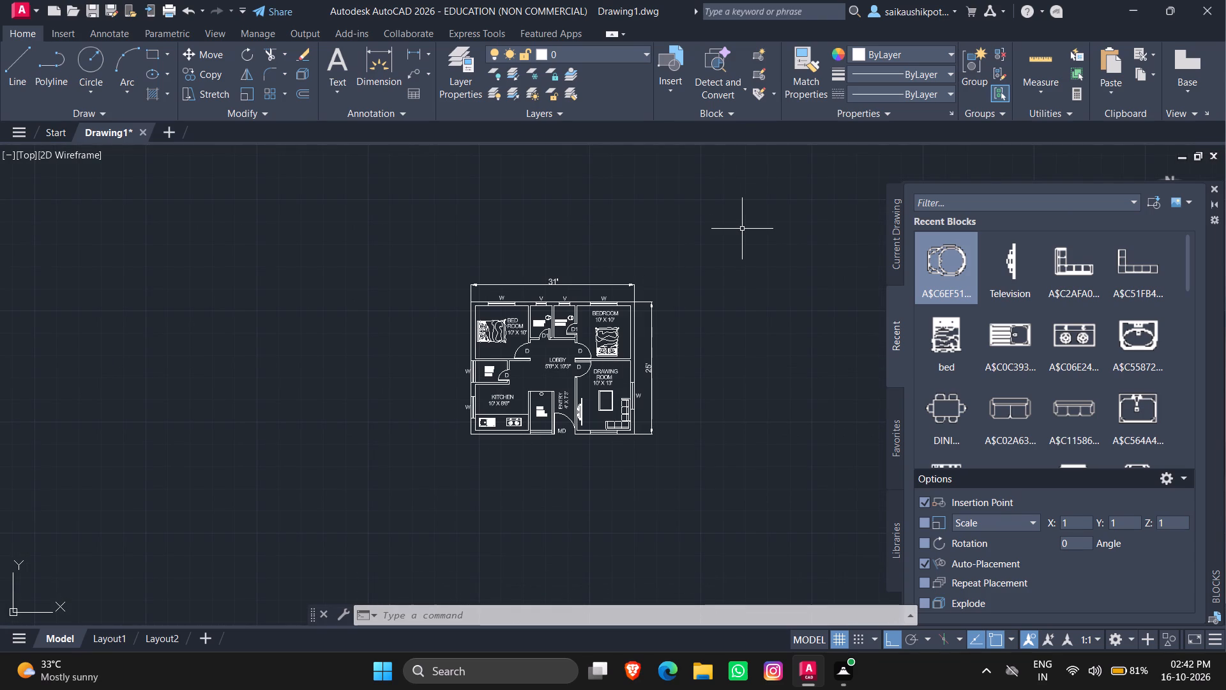
scroll(483, 342, up, 2)
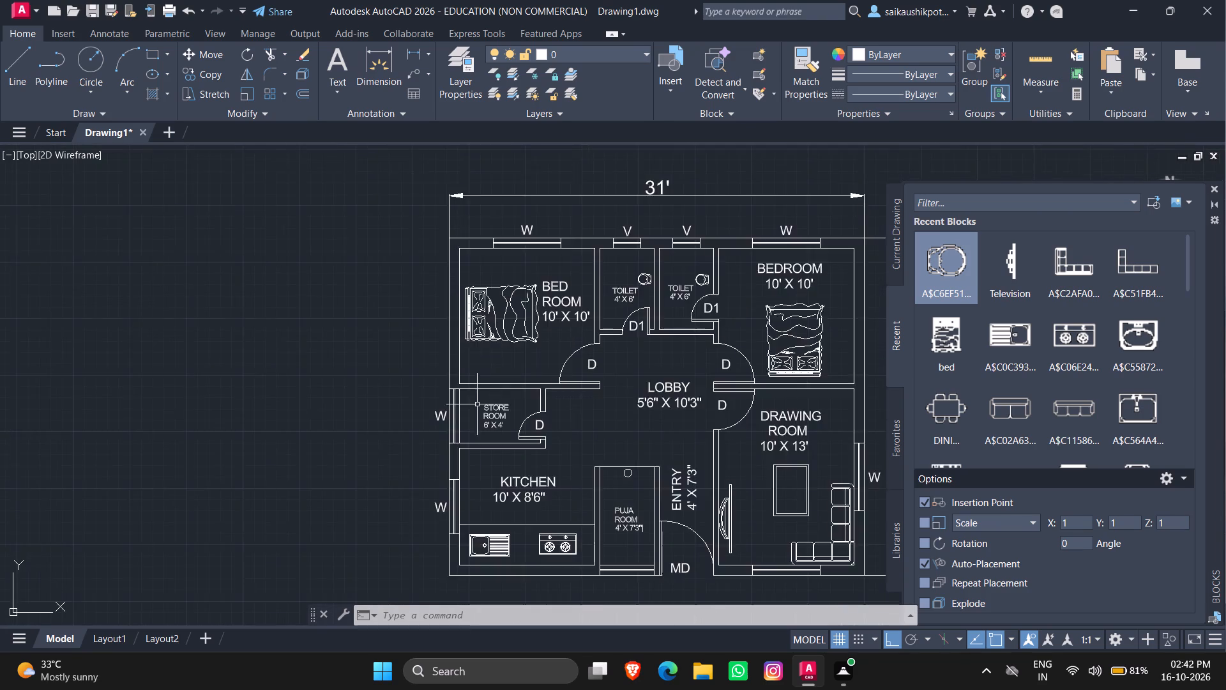
scroll(474, 411, up, 2)
drag(457, 399, 446, 399)
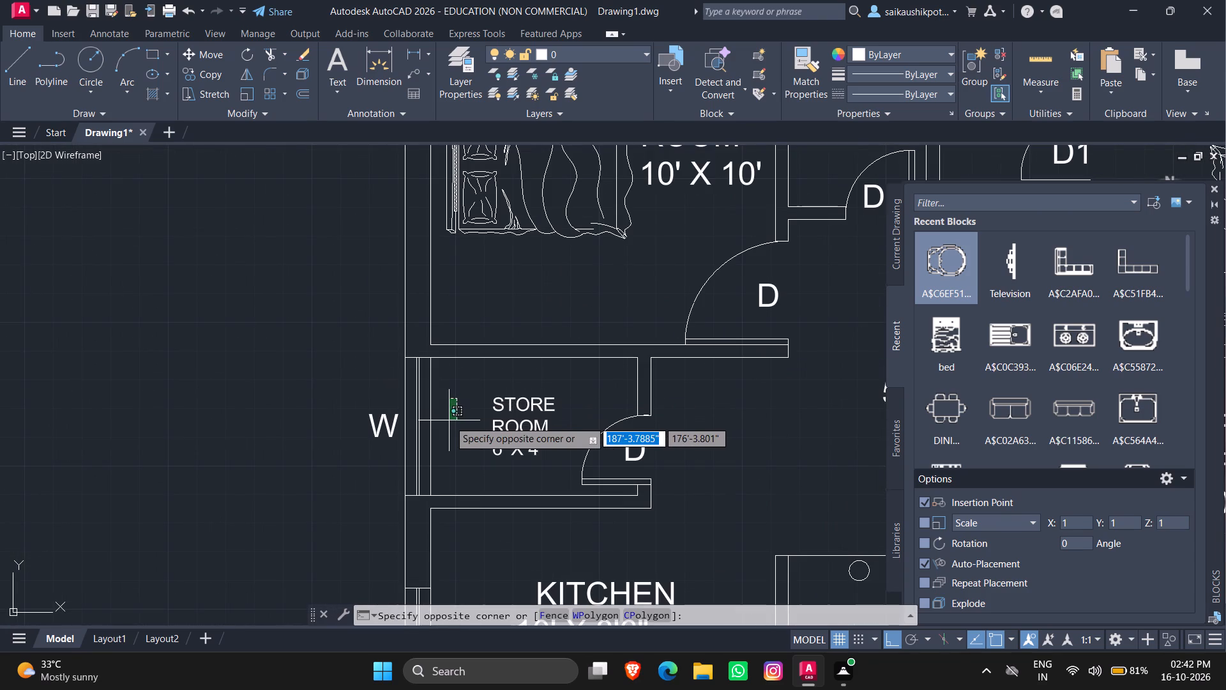
key(Escape)
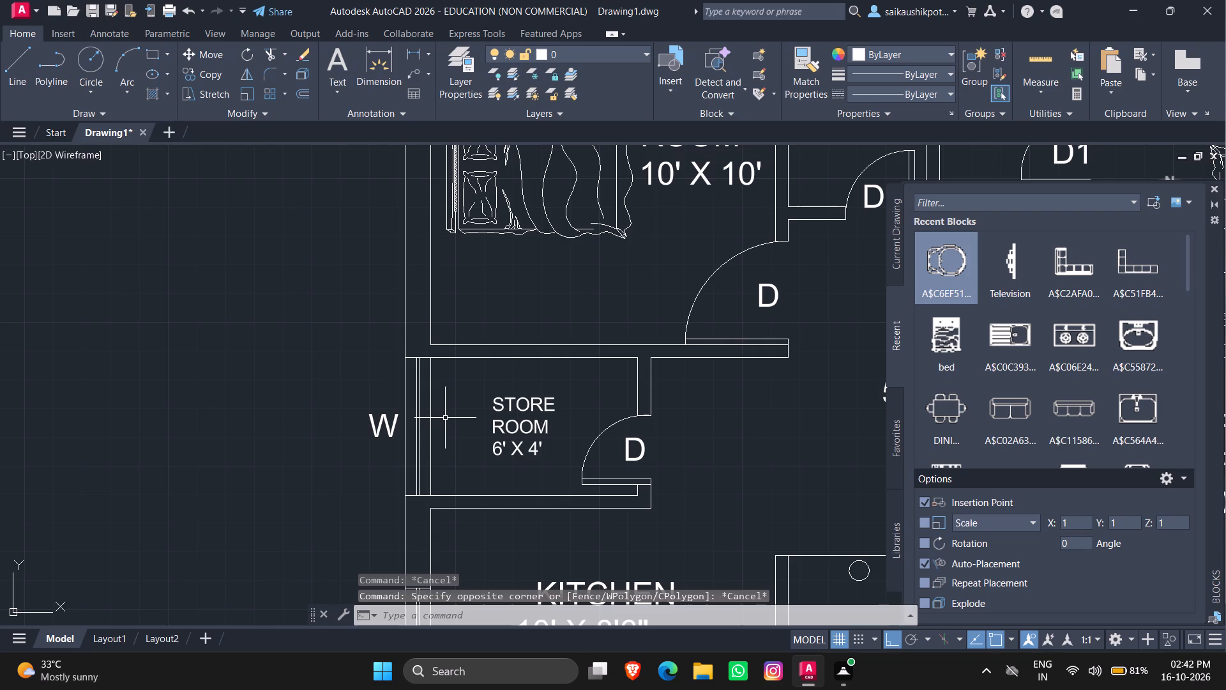
key(ctrl+z)
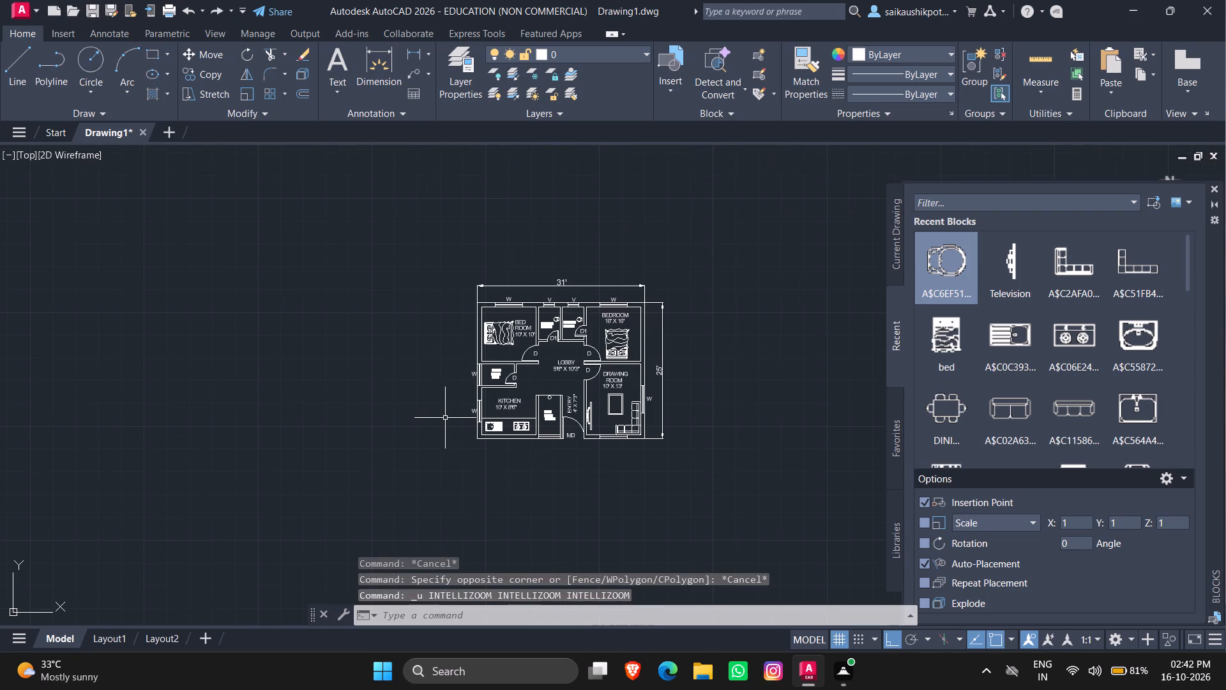
Set the lineweight of the entire floor plan, including its labels and dimensions, to 0.15 mm.
drag(747, 471, 741, 470)
click(441, 249)
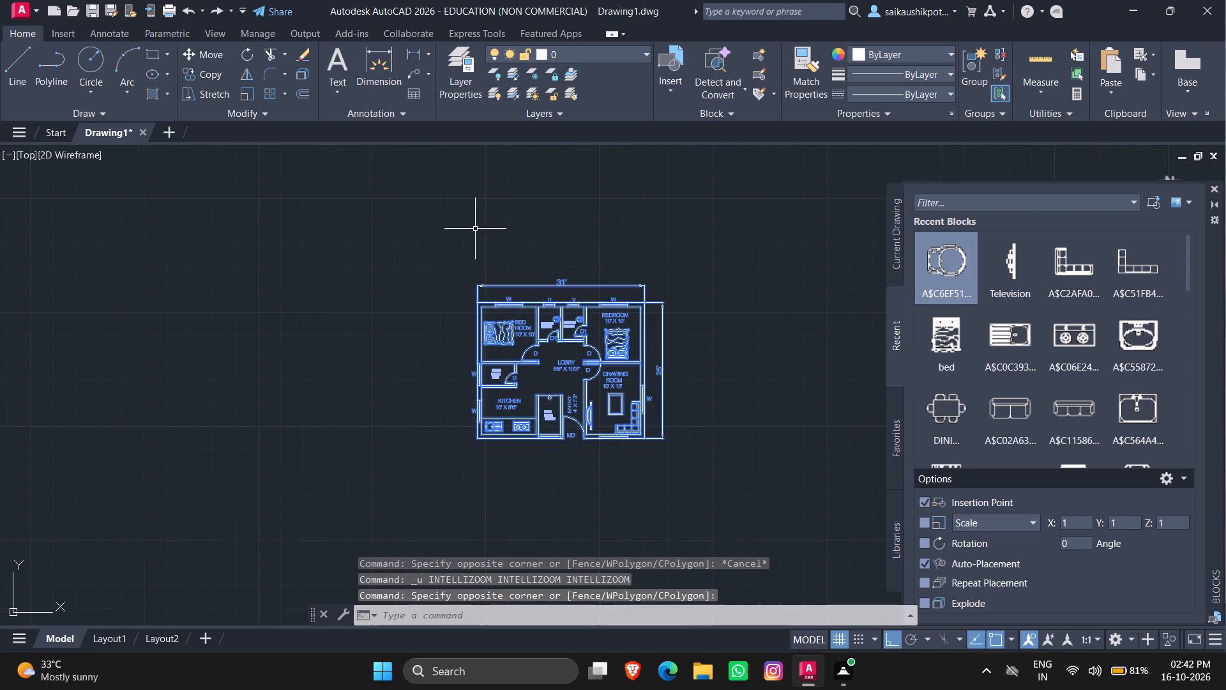
click(936, 76)
scroll(904, 167, up, 4)
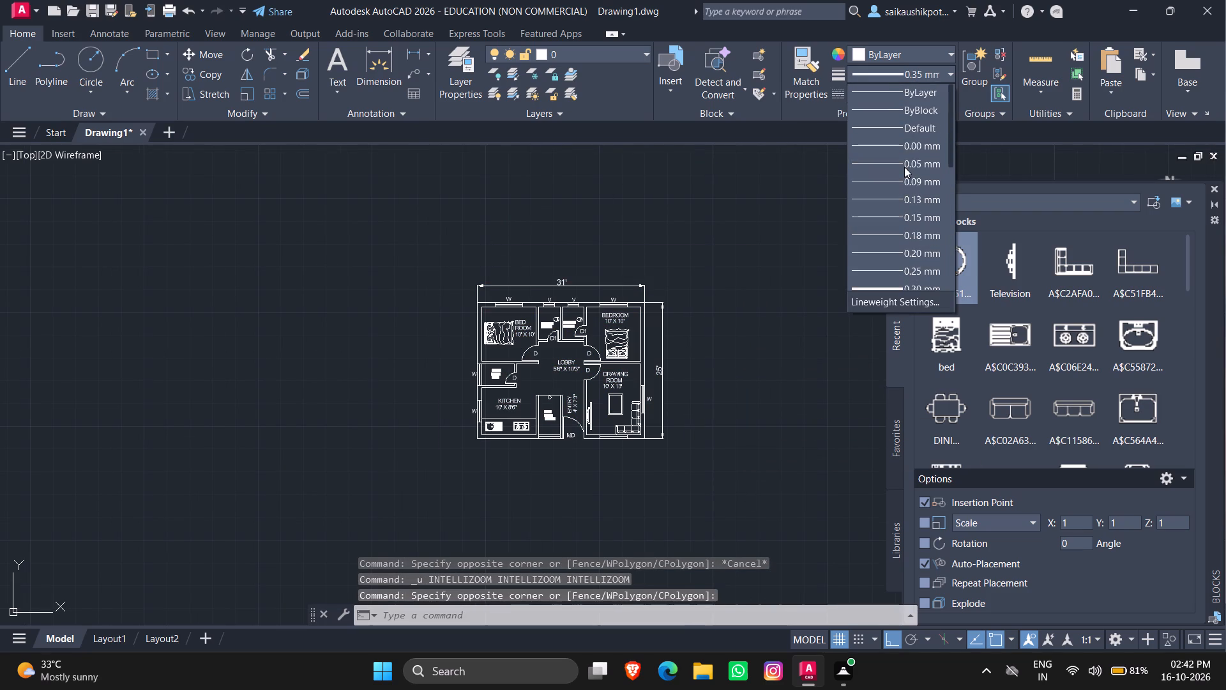
scroll(904, 167, up, 1)
click(904, 220)
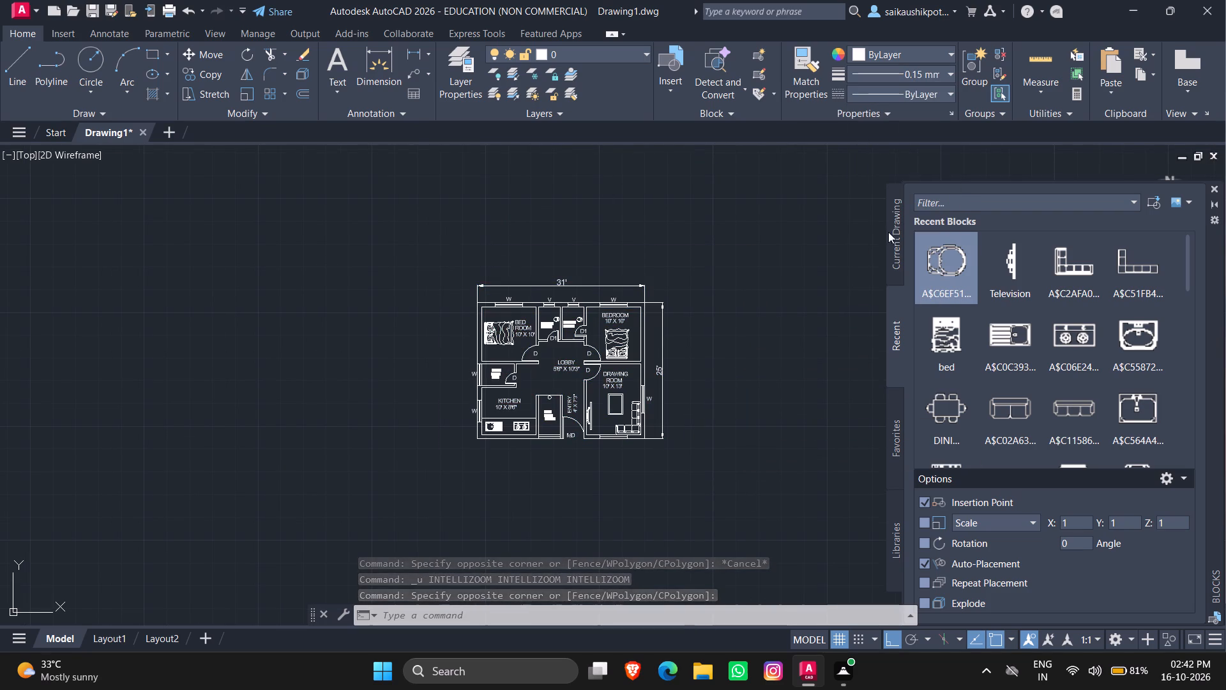
key(Escape)
key(Escape)
key(Escape)
click(743, 456)
click(406, 210)
key(Escape)
key(Escape)
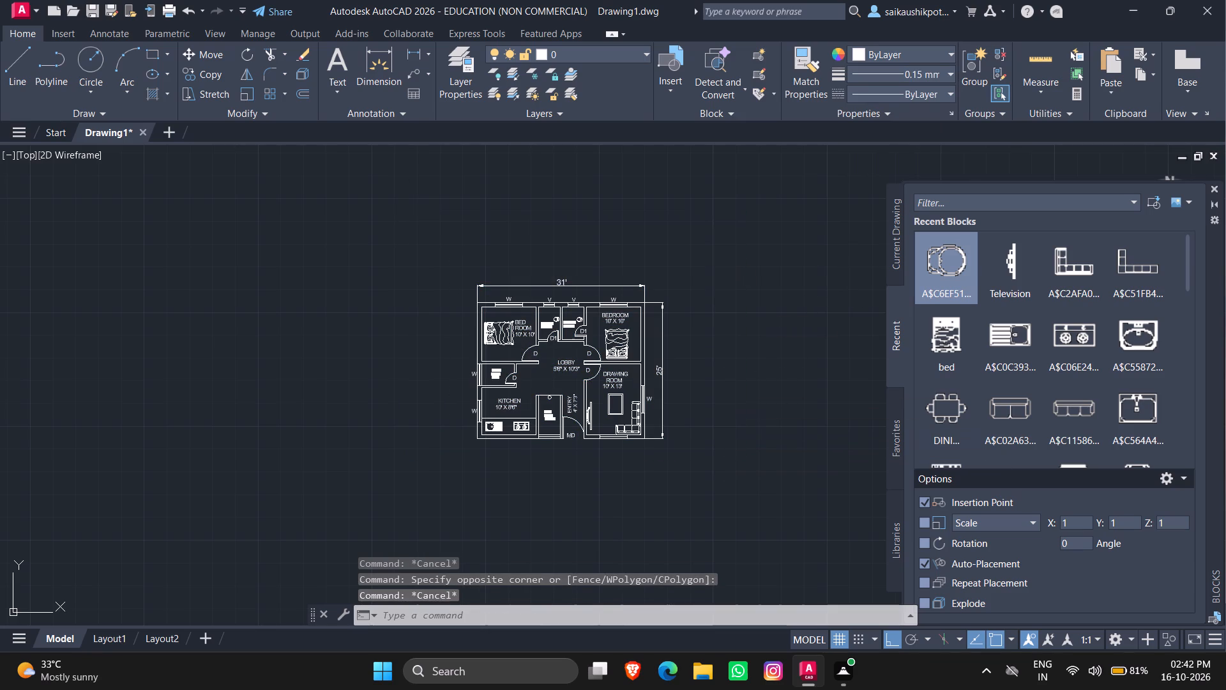
Set up a plot with AutoCAD PDF (High Quality Print).pc3 and a Window plot area enclosing the whole plan with its dimensions.
key(ctrl+p)
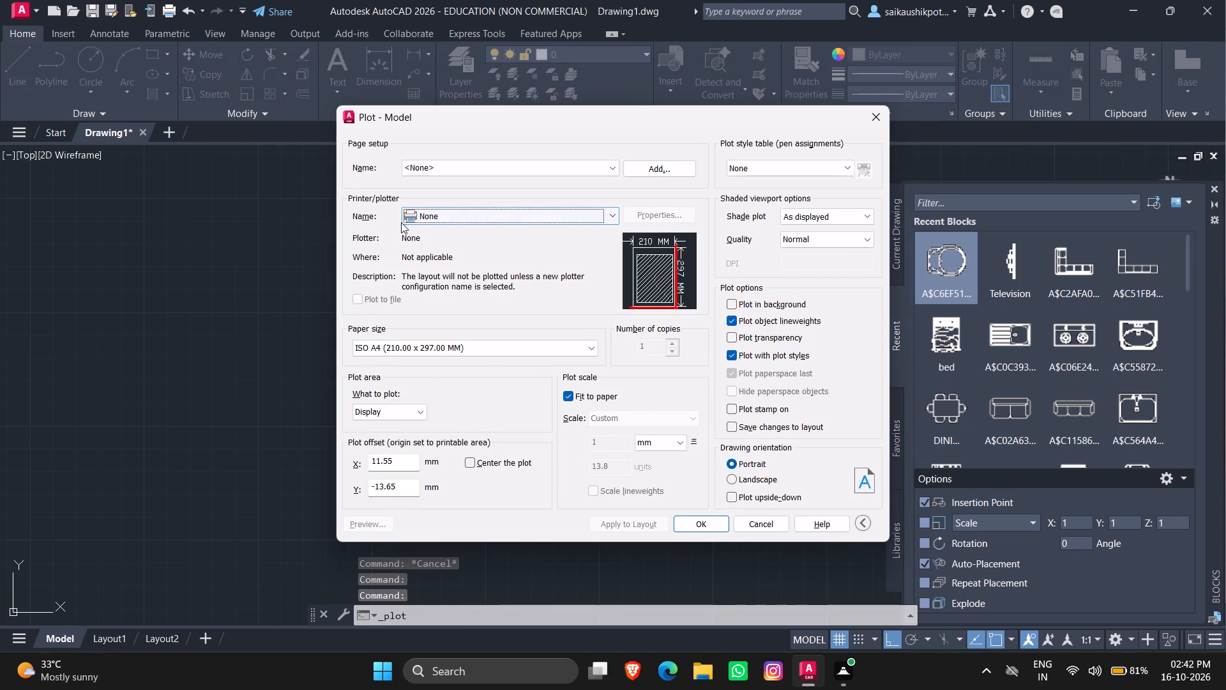
click(405, 218)
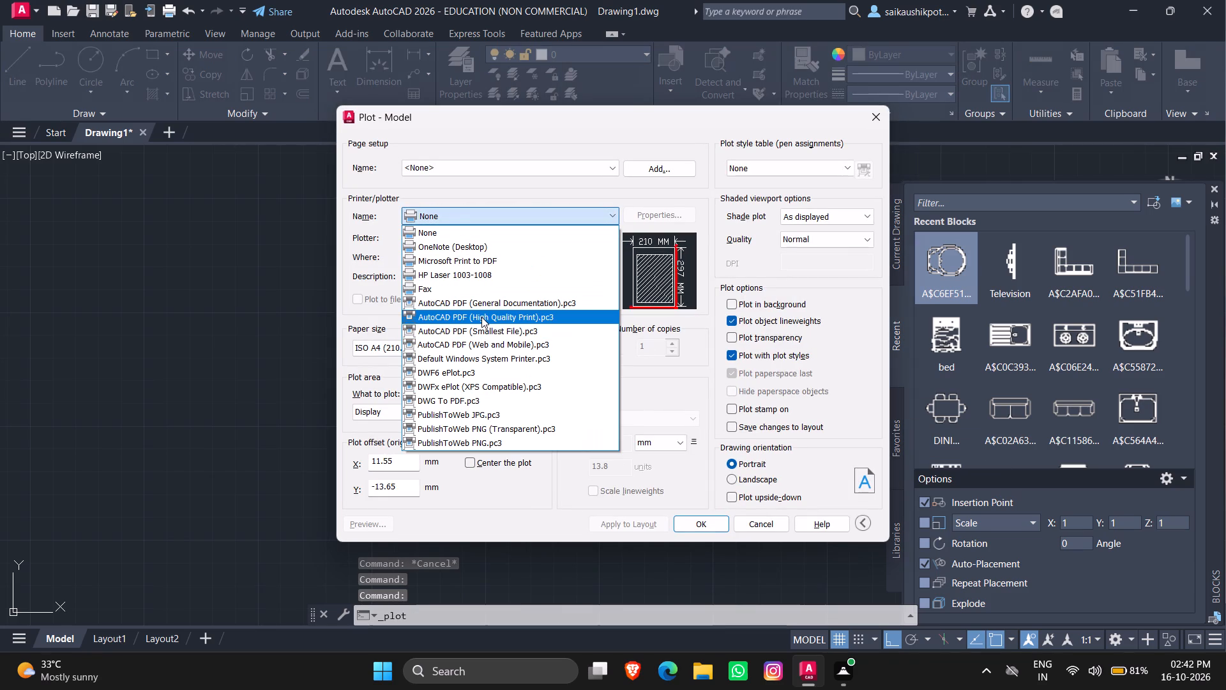
click(481, 317)
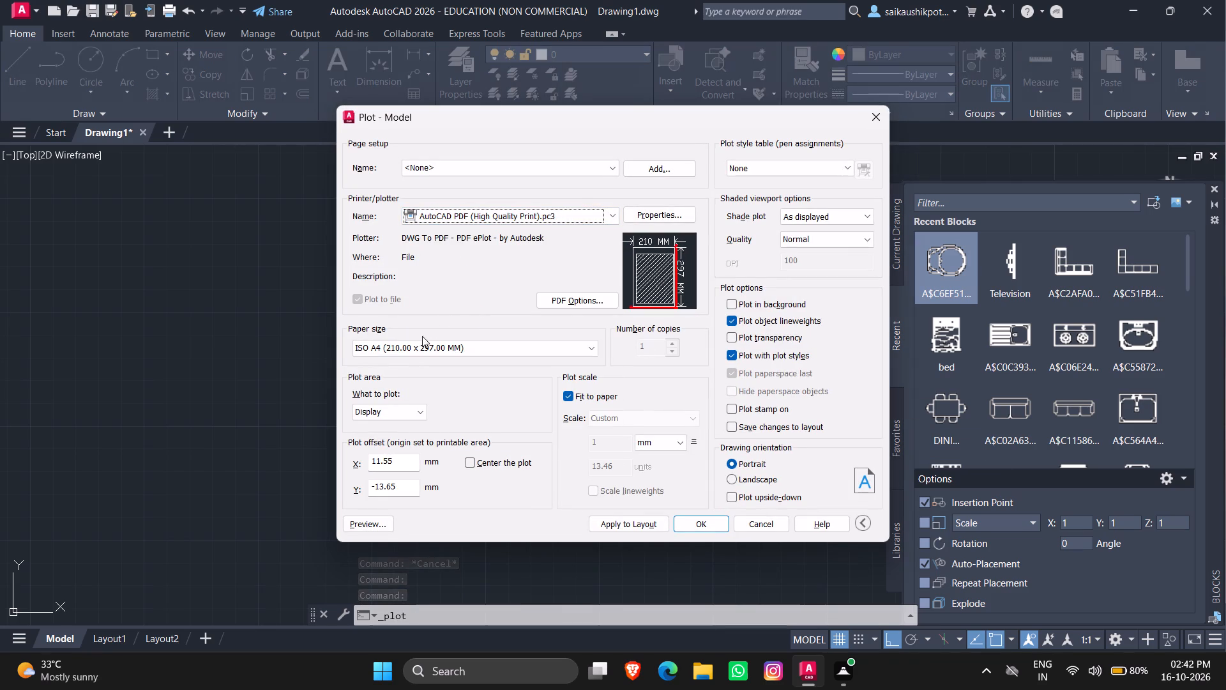
click(386, 417)
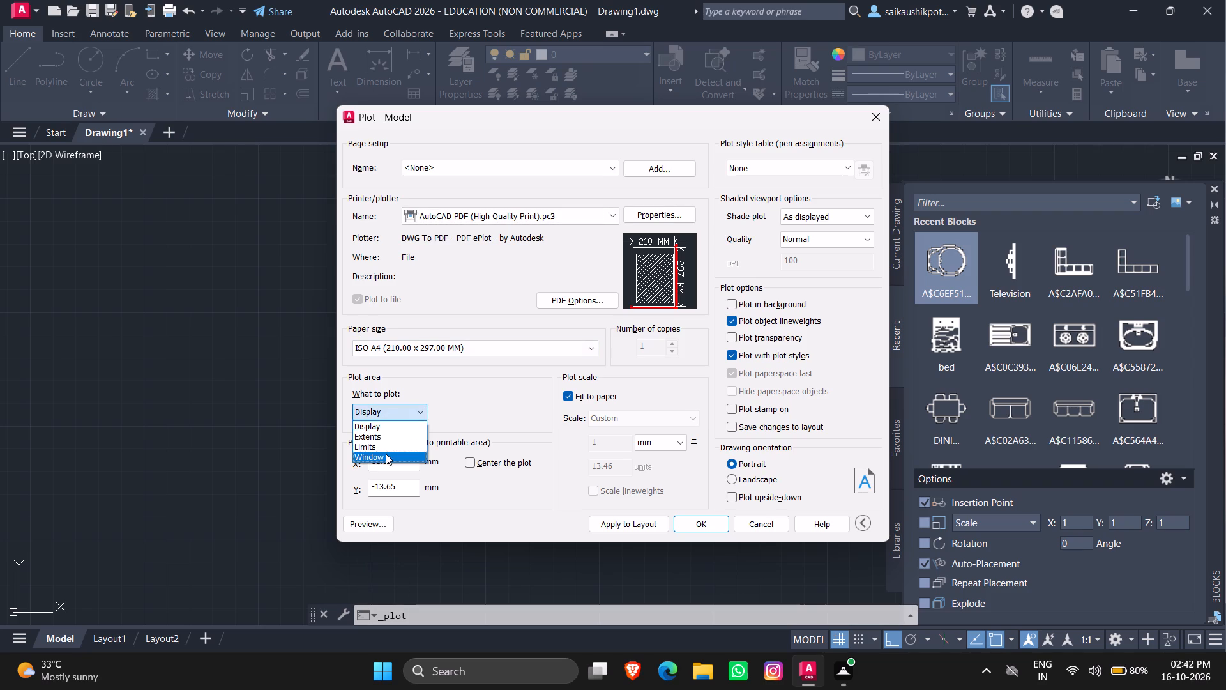
click(386, 454)
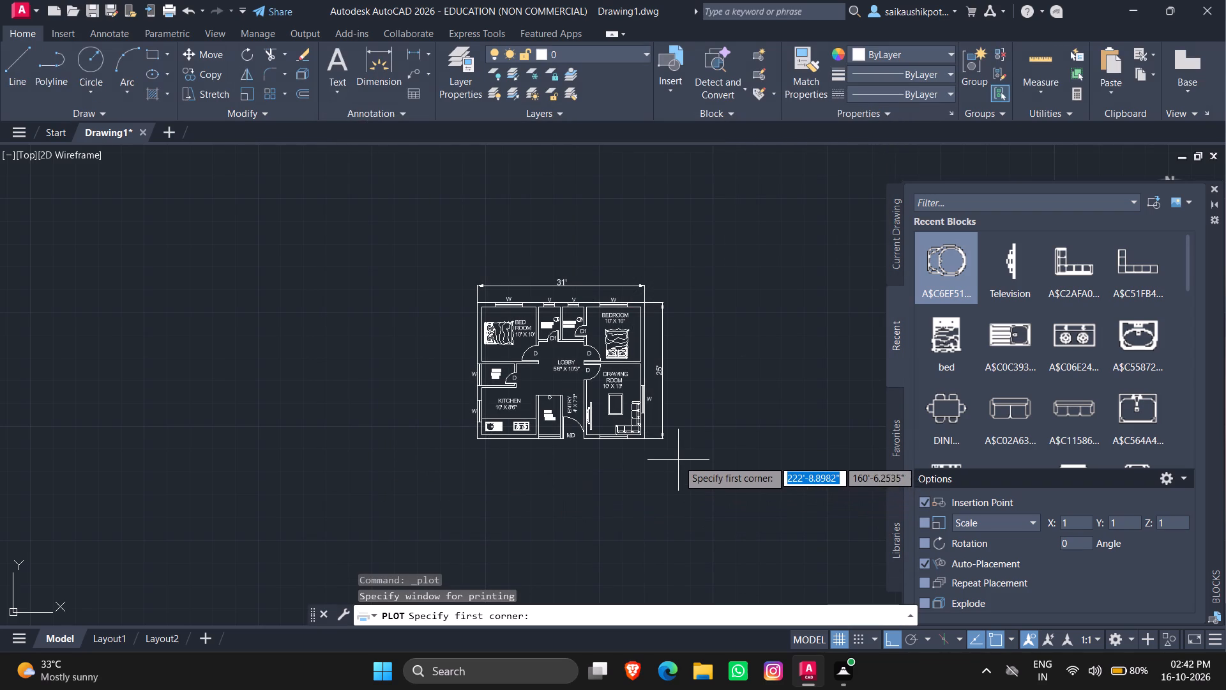
click(677, 458)
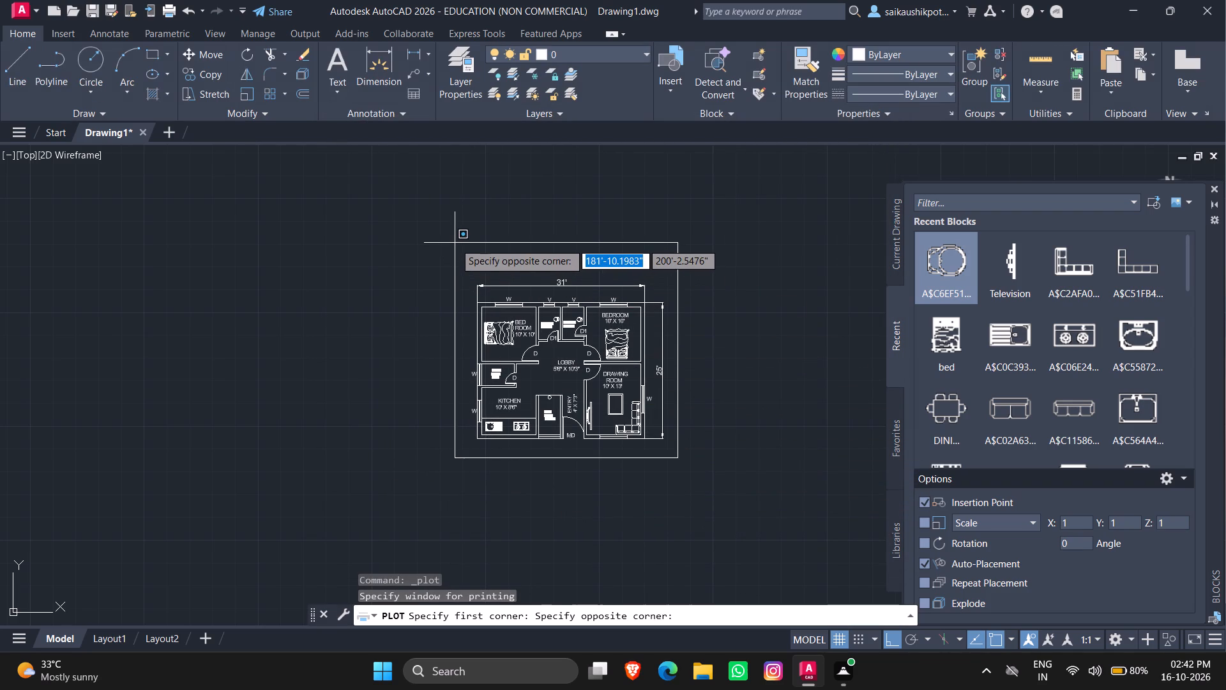
click(455, 243)
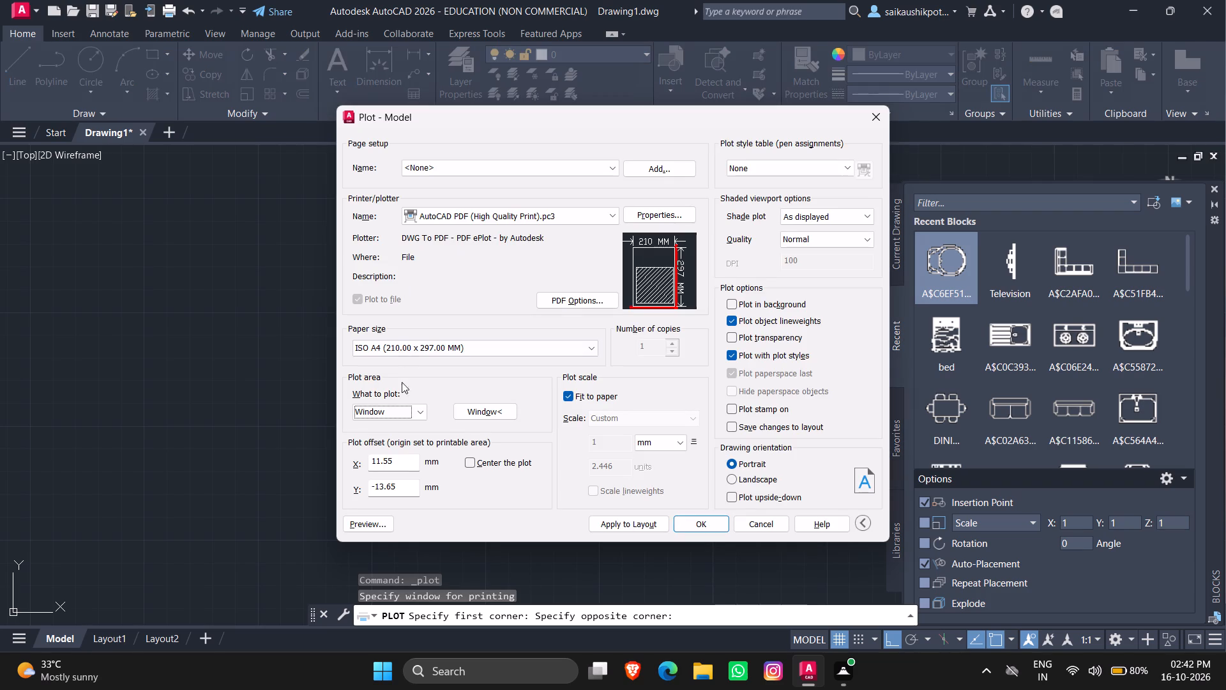
Center the plot on the ISO A4 sheet.
click(469, 463)
Preview the plot and examine the lineweights, labels and furniture of the bedroom, kitchen, puja room, entry and drawing room.
click(371, 522)
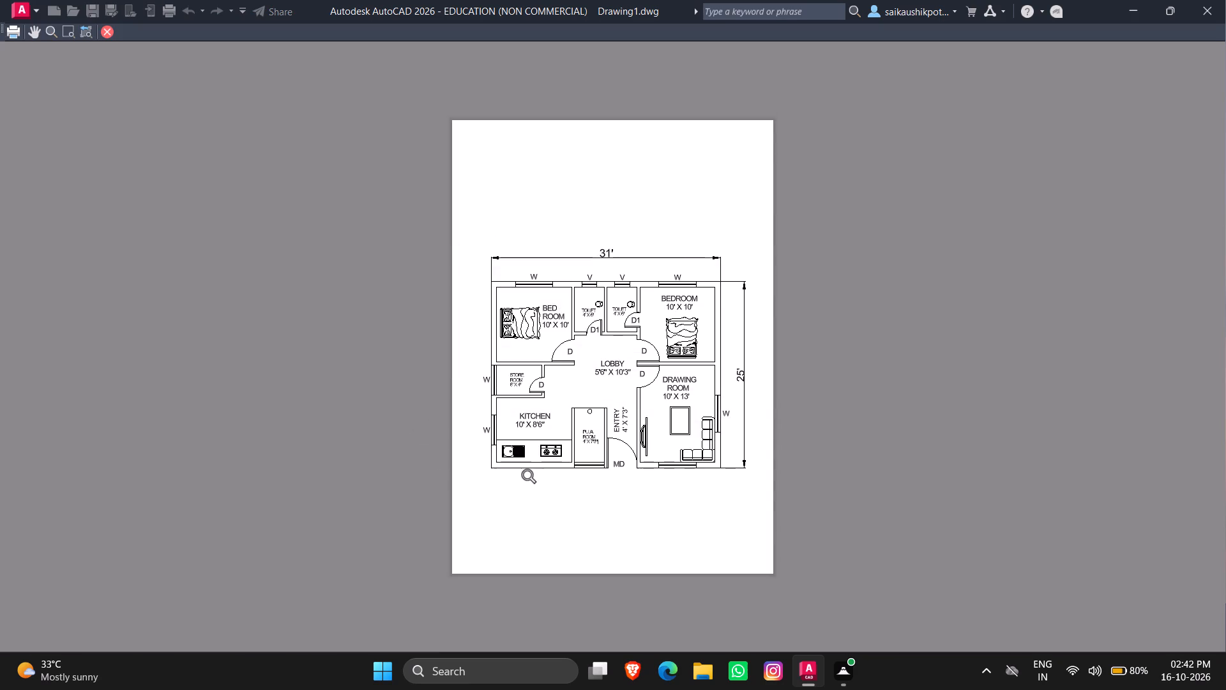
scroll(536, 477, up, 5)
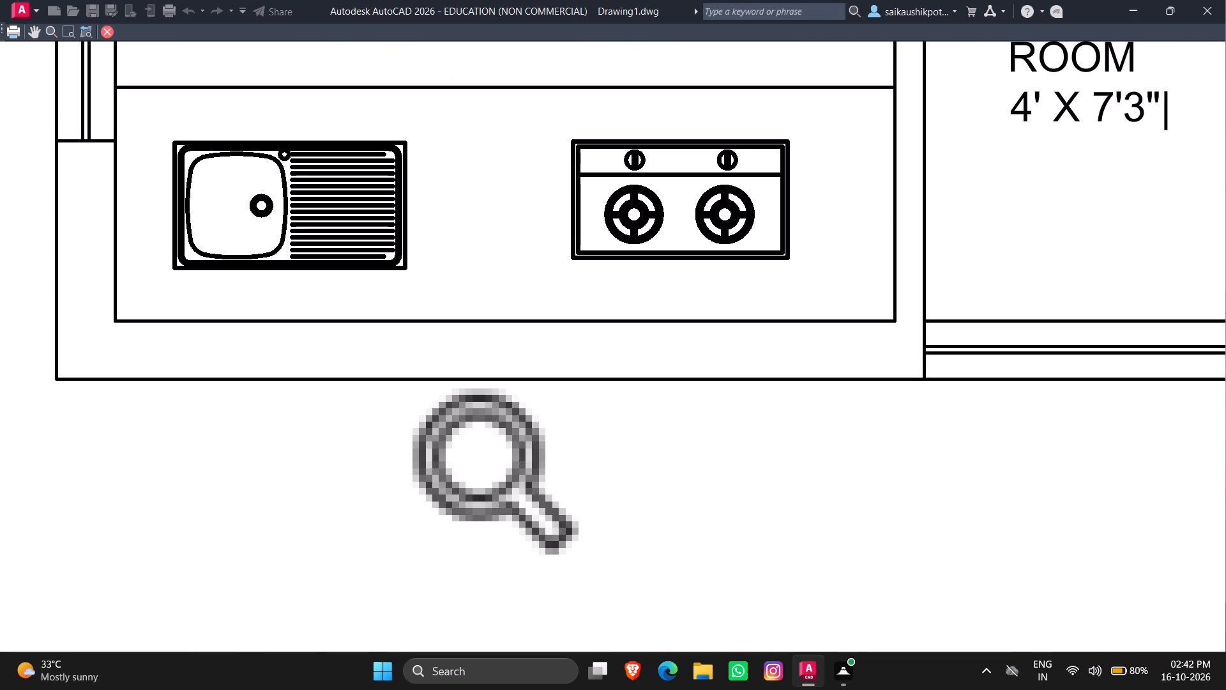
scroll(536, 477, down, 4)
scroll(536, 477, up, 1)
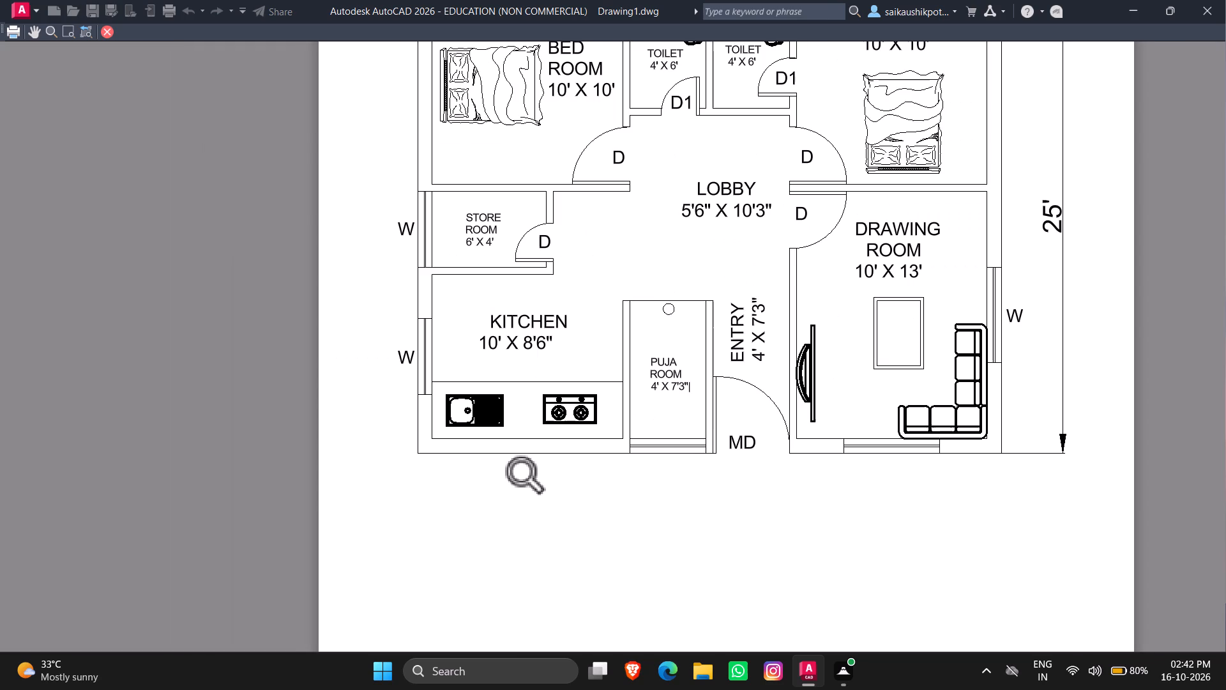
scroll(537, 458, down, 1)
scroll(507, 183, up, 3)
scroll(495, 242, up, 2)
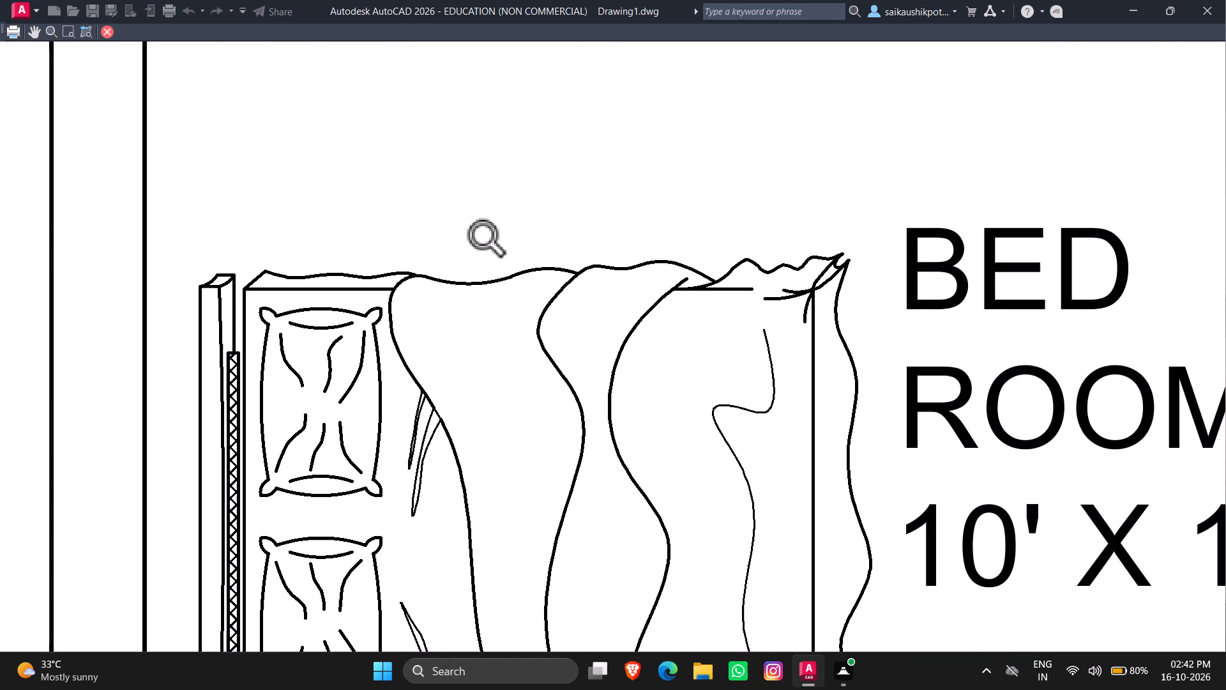
scroll(495, 242, down, 4)
scroll(549, 271, down, 1)
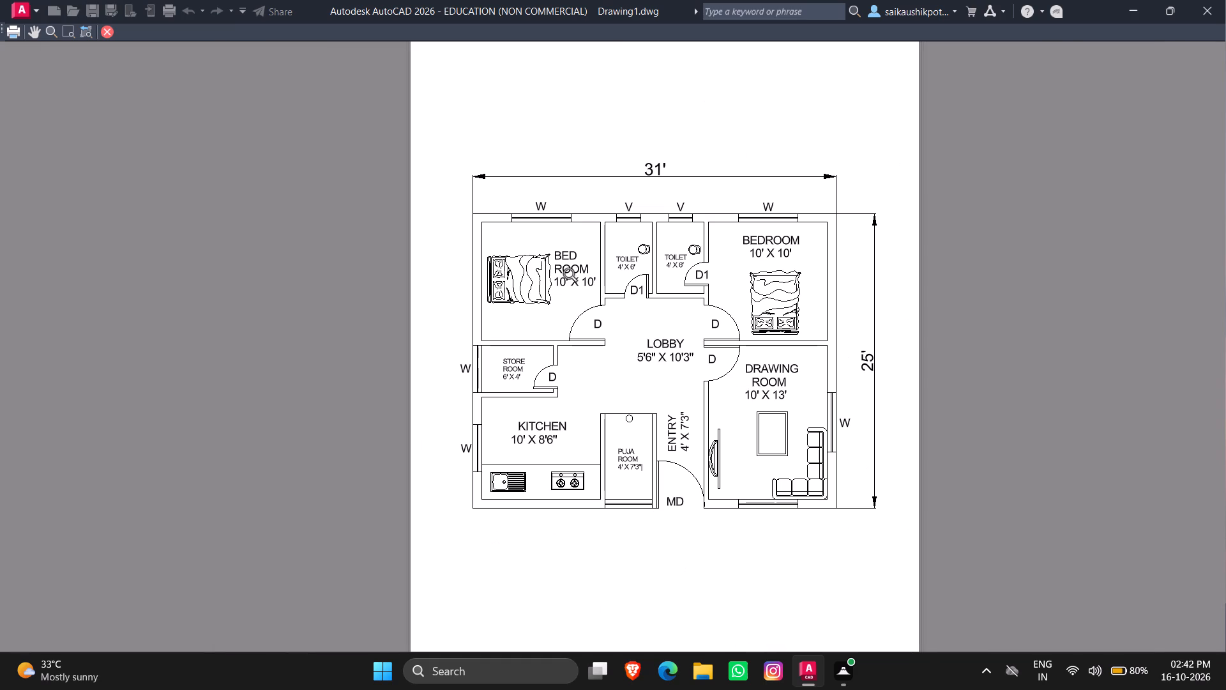
scroll(582, 508, up, 2)
scroll(508, 475, up, 2)
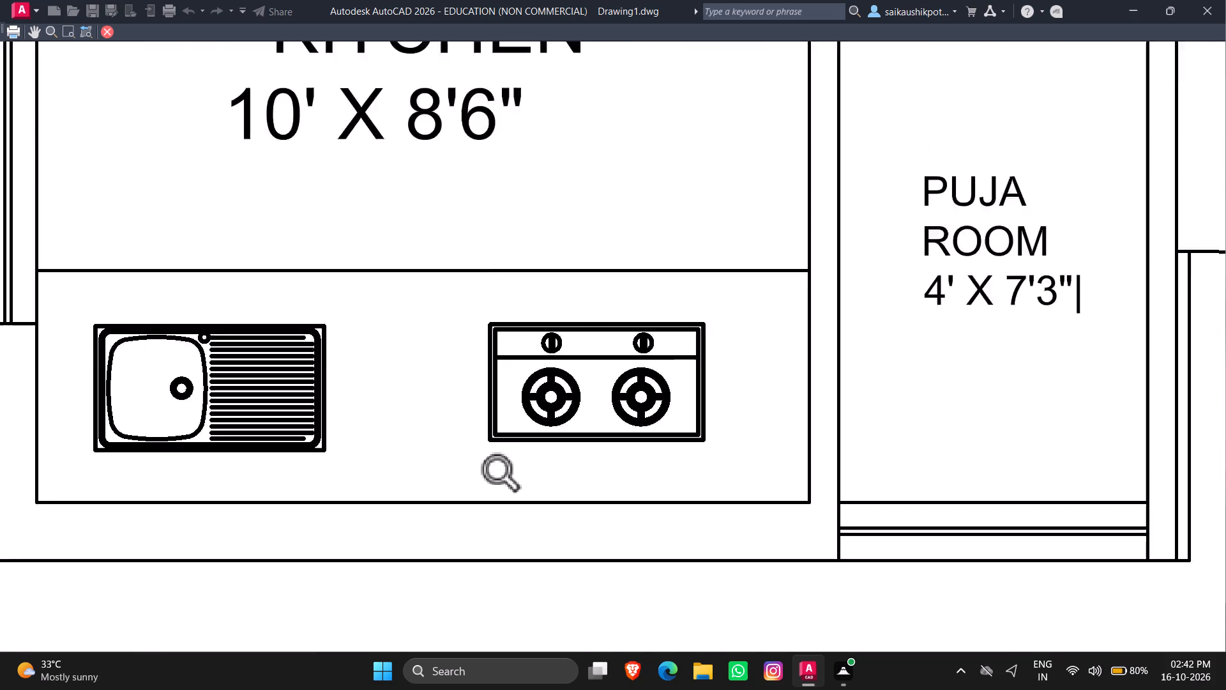
scroll(508, 475, up, 4)
scroll(508, 475, down, 3)
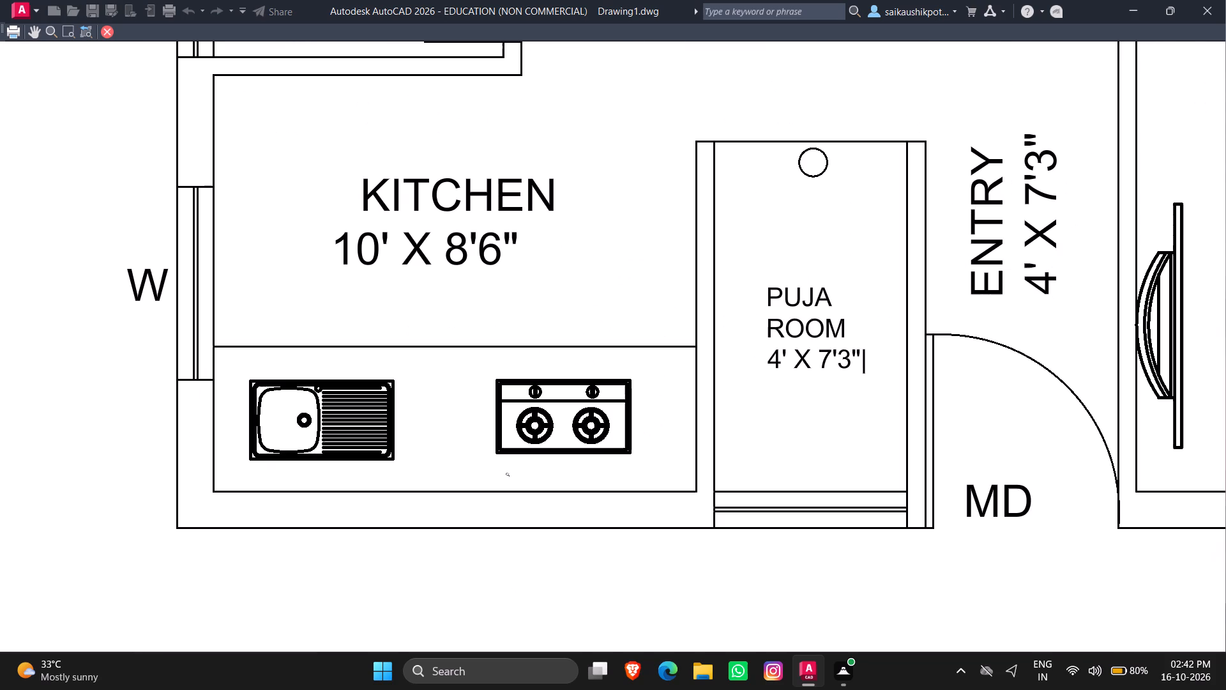
scroll(266, 487, down, 1)
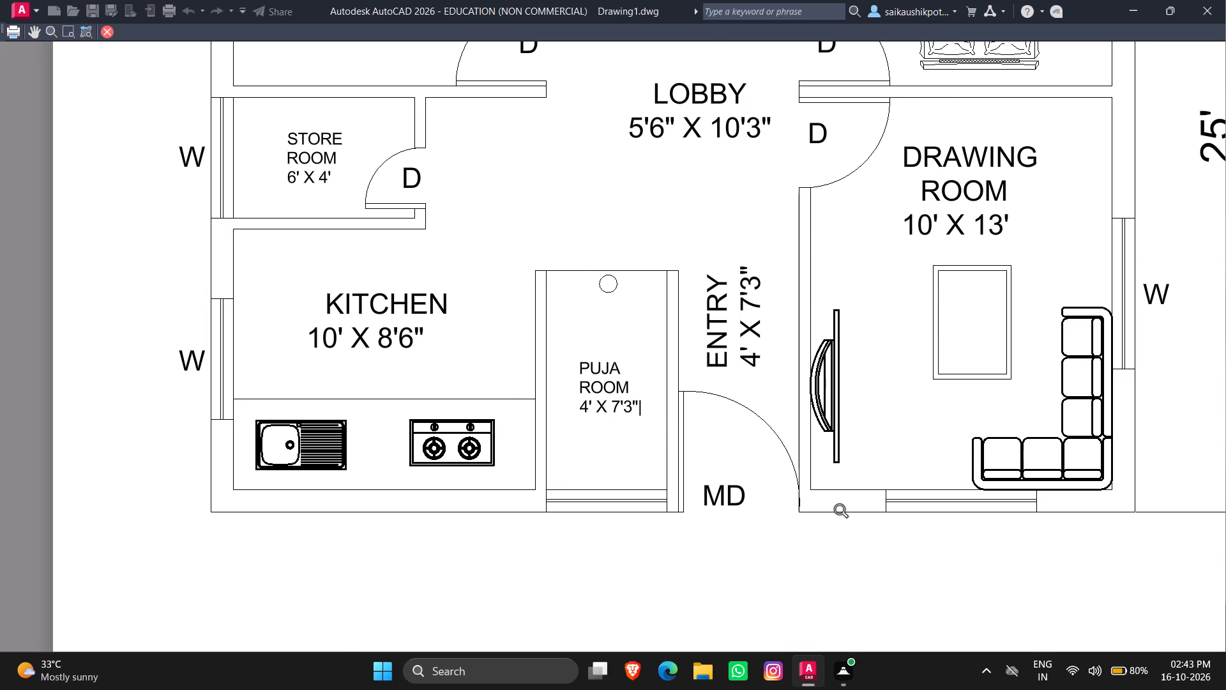
scroll(844, 512, down, 1)
scroll(894, 496, up, 3)
scroll(872, 496, down, 2)
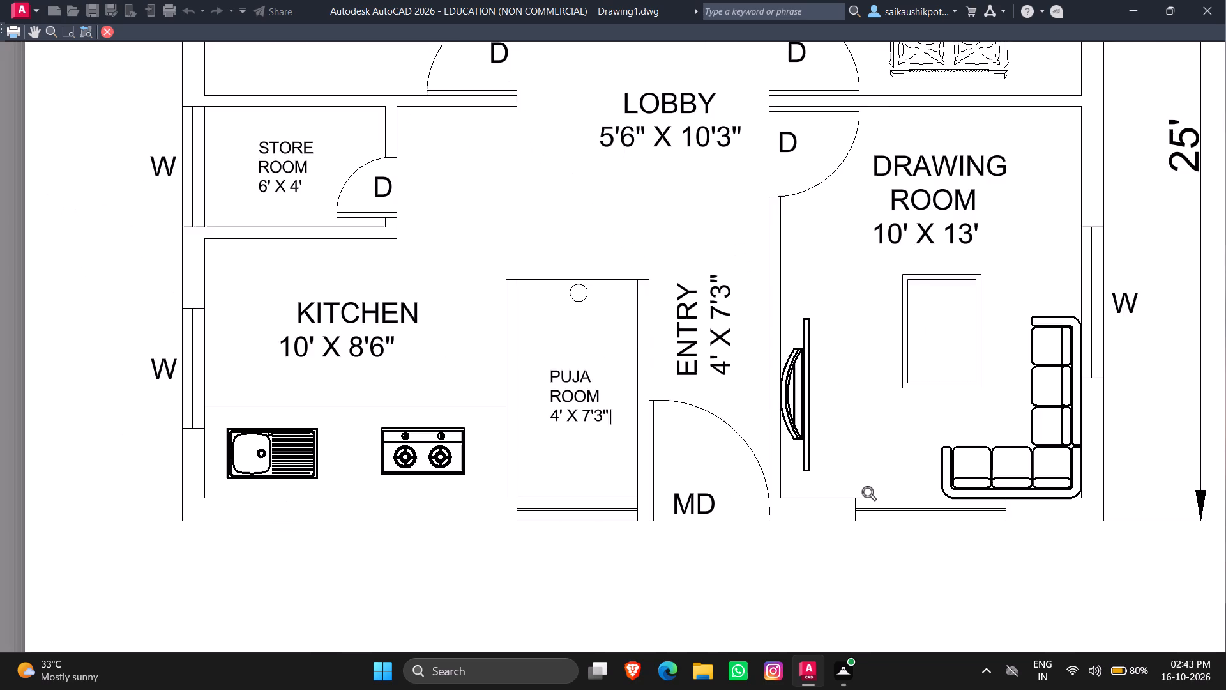
scroll(846, 492, down, 2)
scroll(852, 490, up, 4)
click(736, 397)
click(805, 374)
click(720, 407)
click(761, 398)
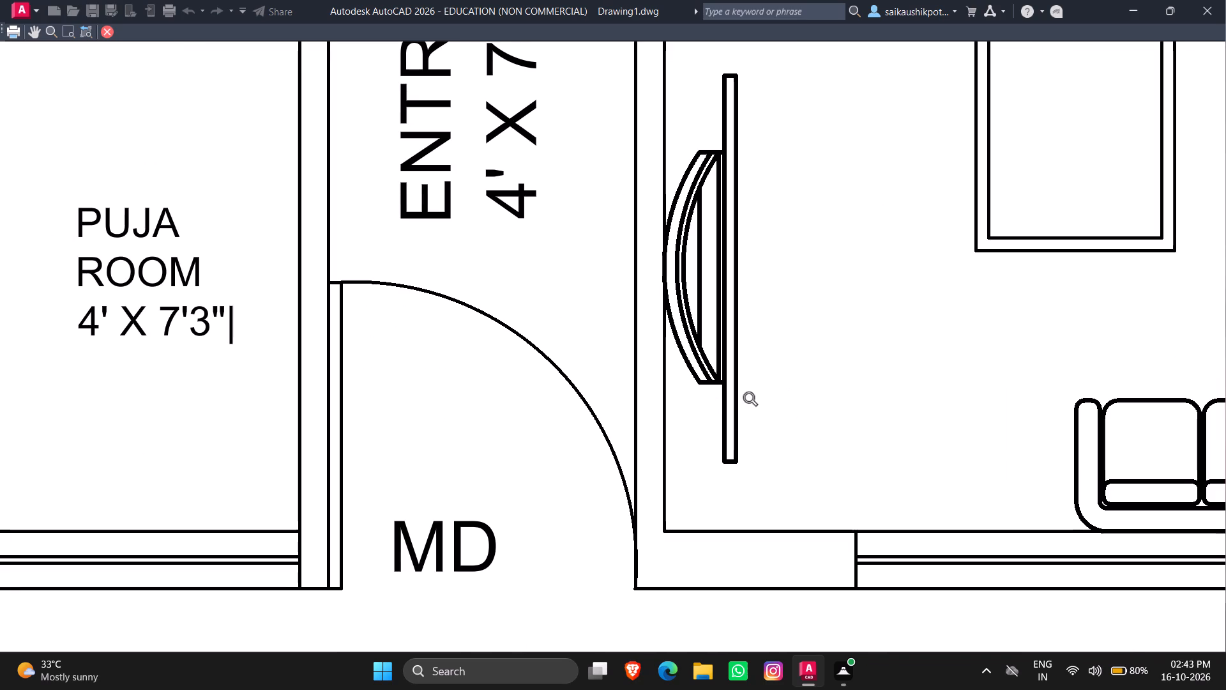
click(744, 408)
key(Escape)
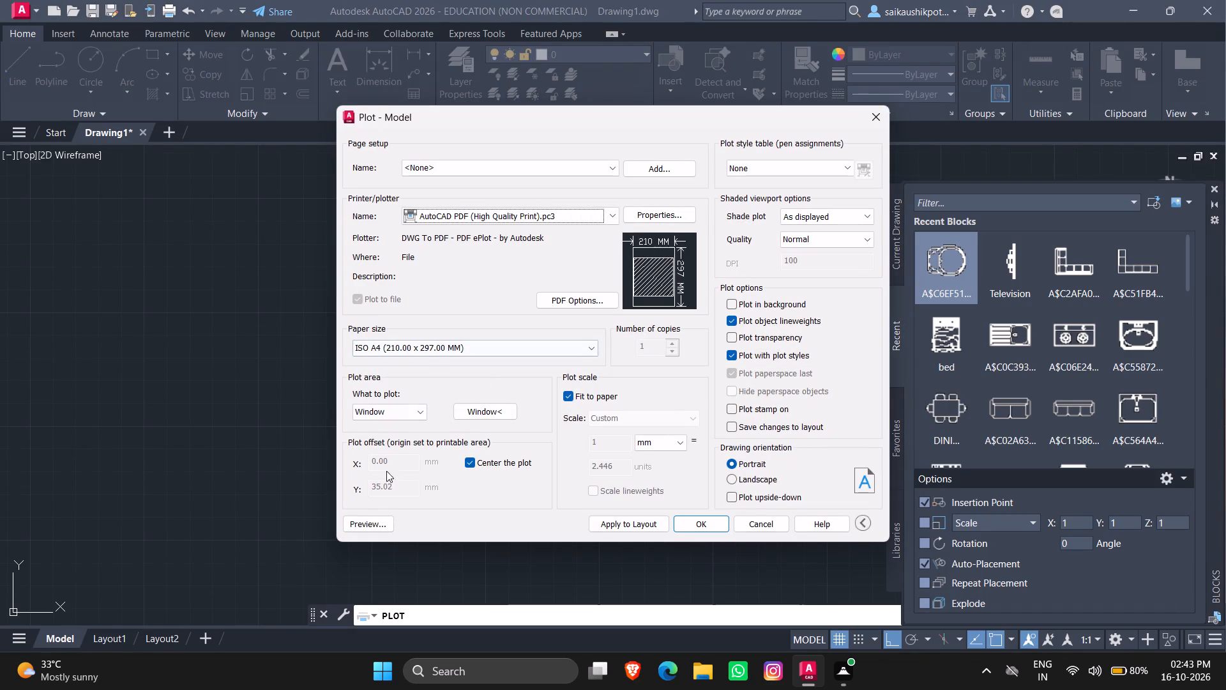
Preview the centred floor plan once more and plot it to PDF from the preview.
click(365, 525)
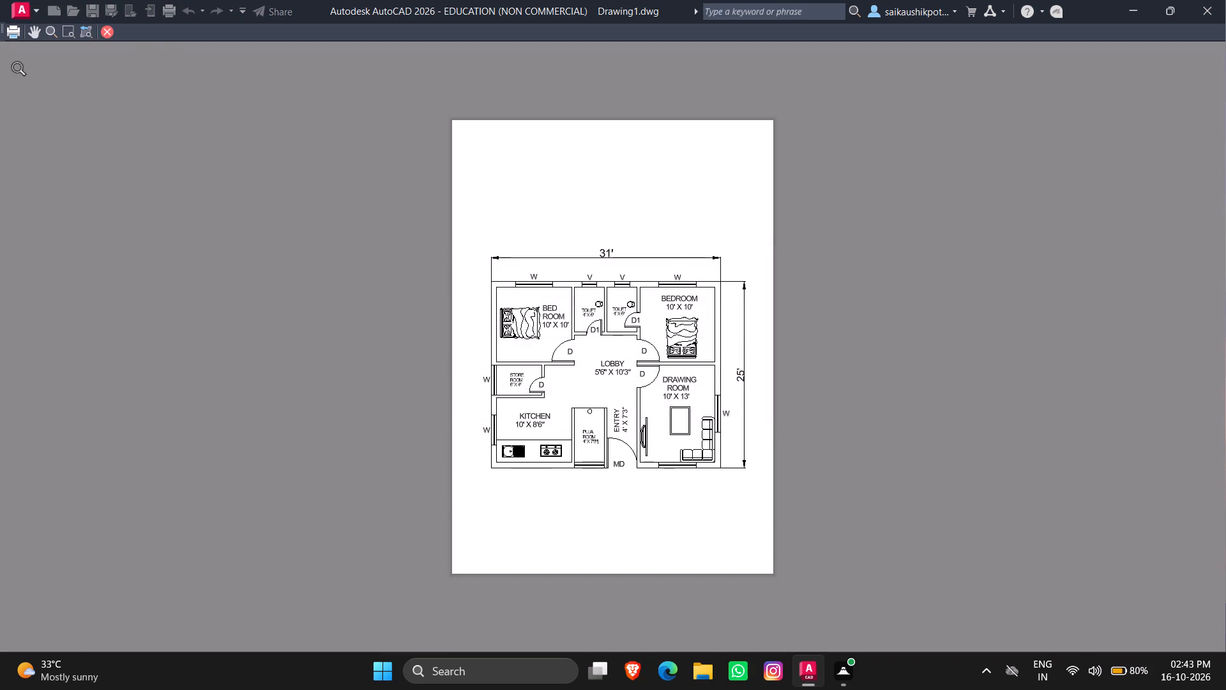
click(13, 31)
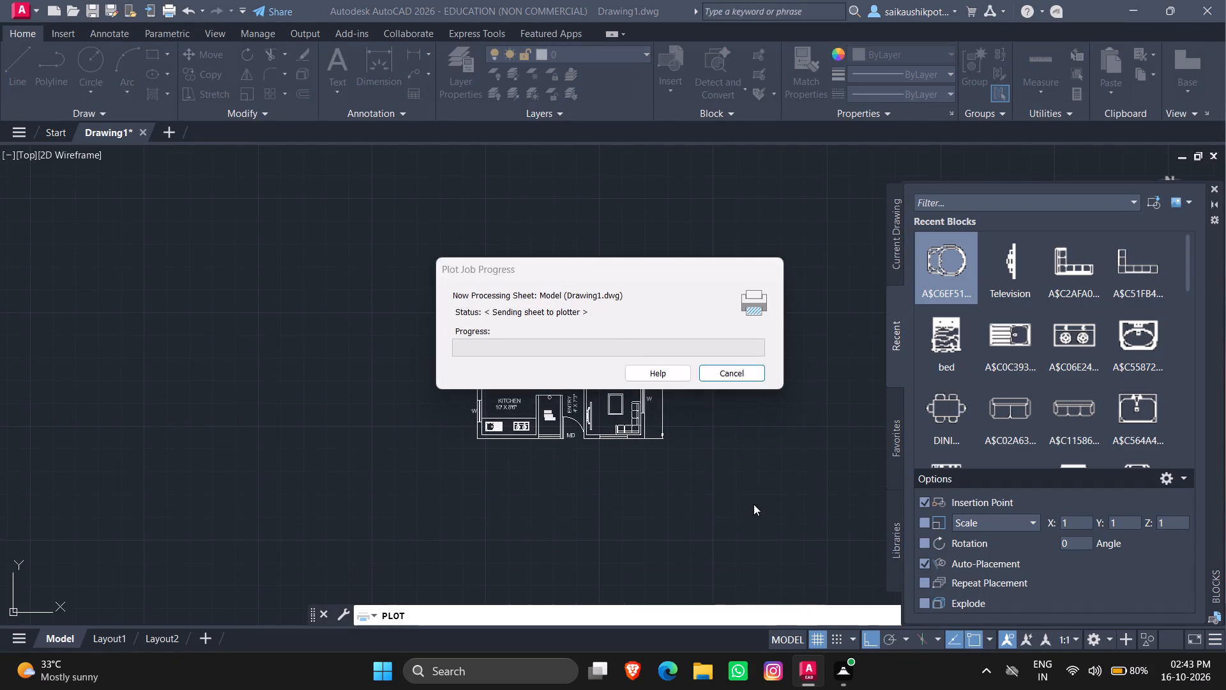